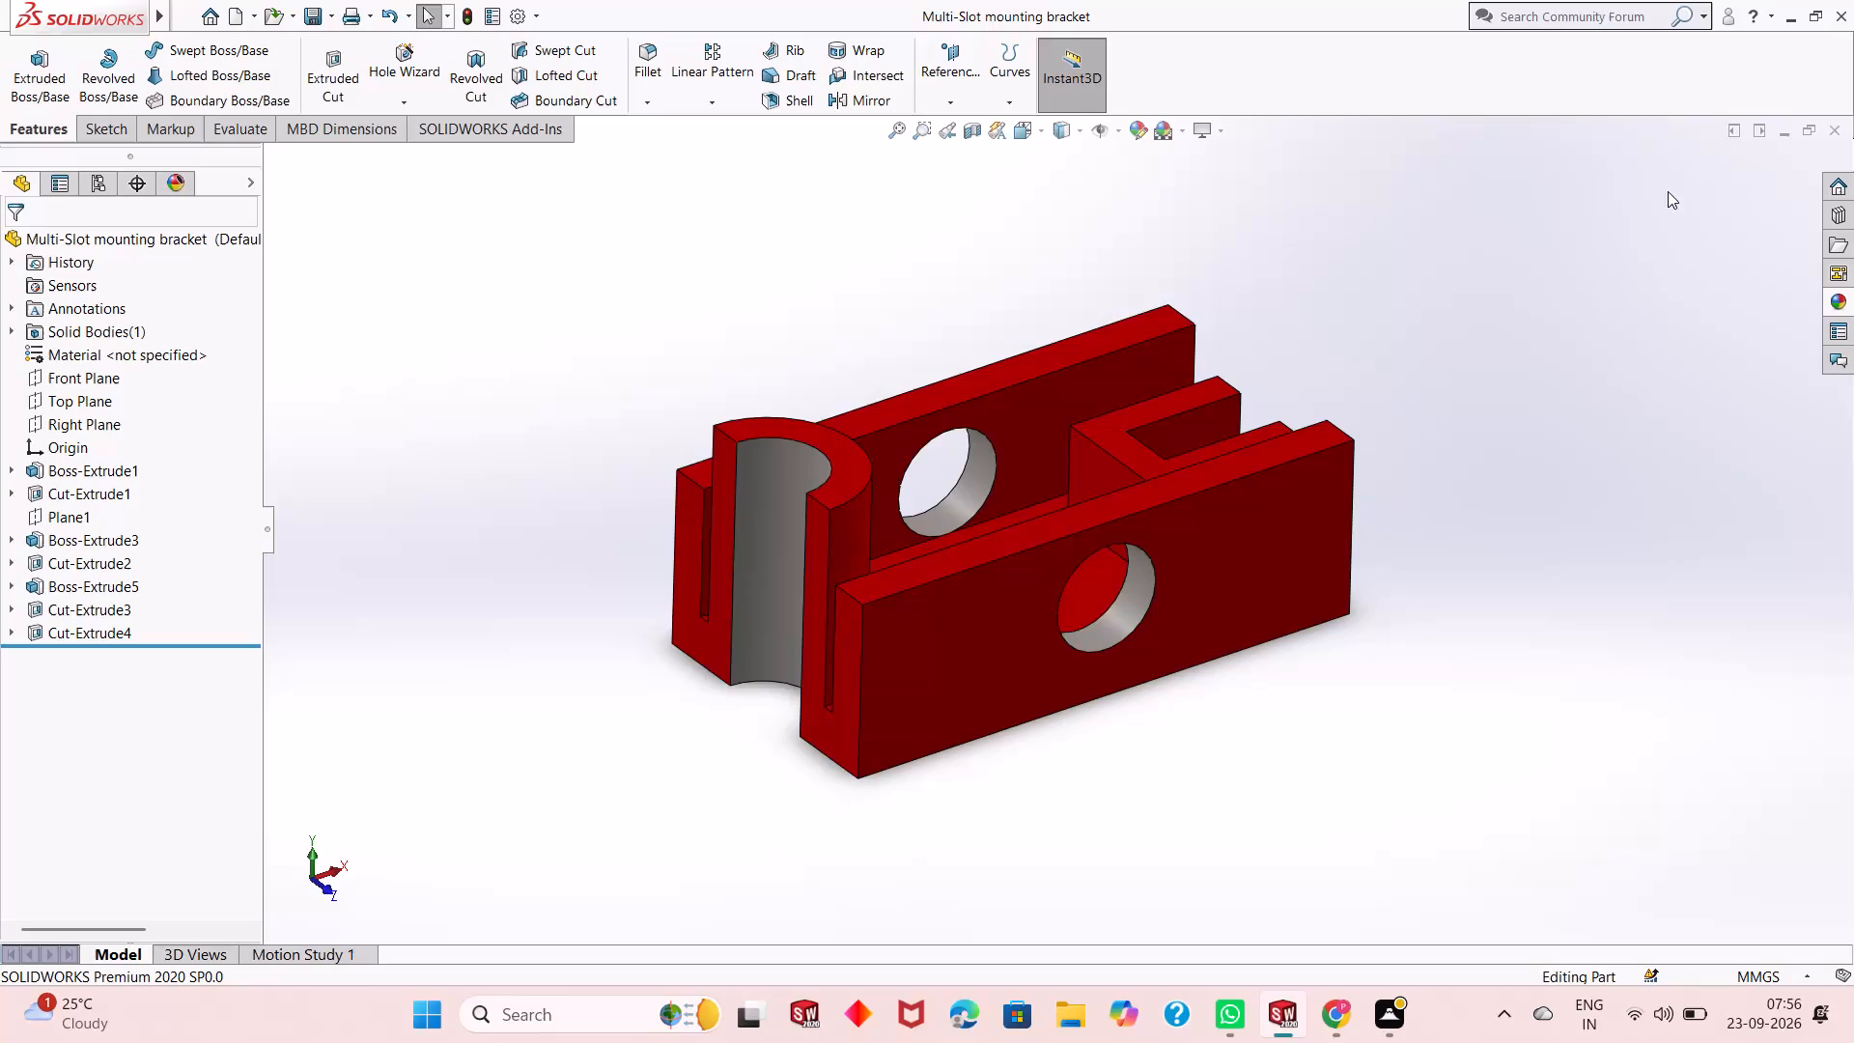
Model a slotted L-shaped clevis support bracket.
Close the Multi-Slot mounting bracket document and create a new part document.
left_click(1830, 136)
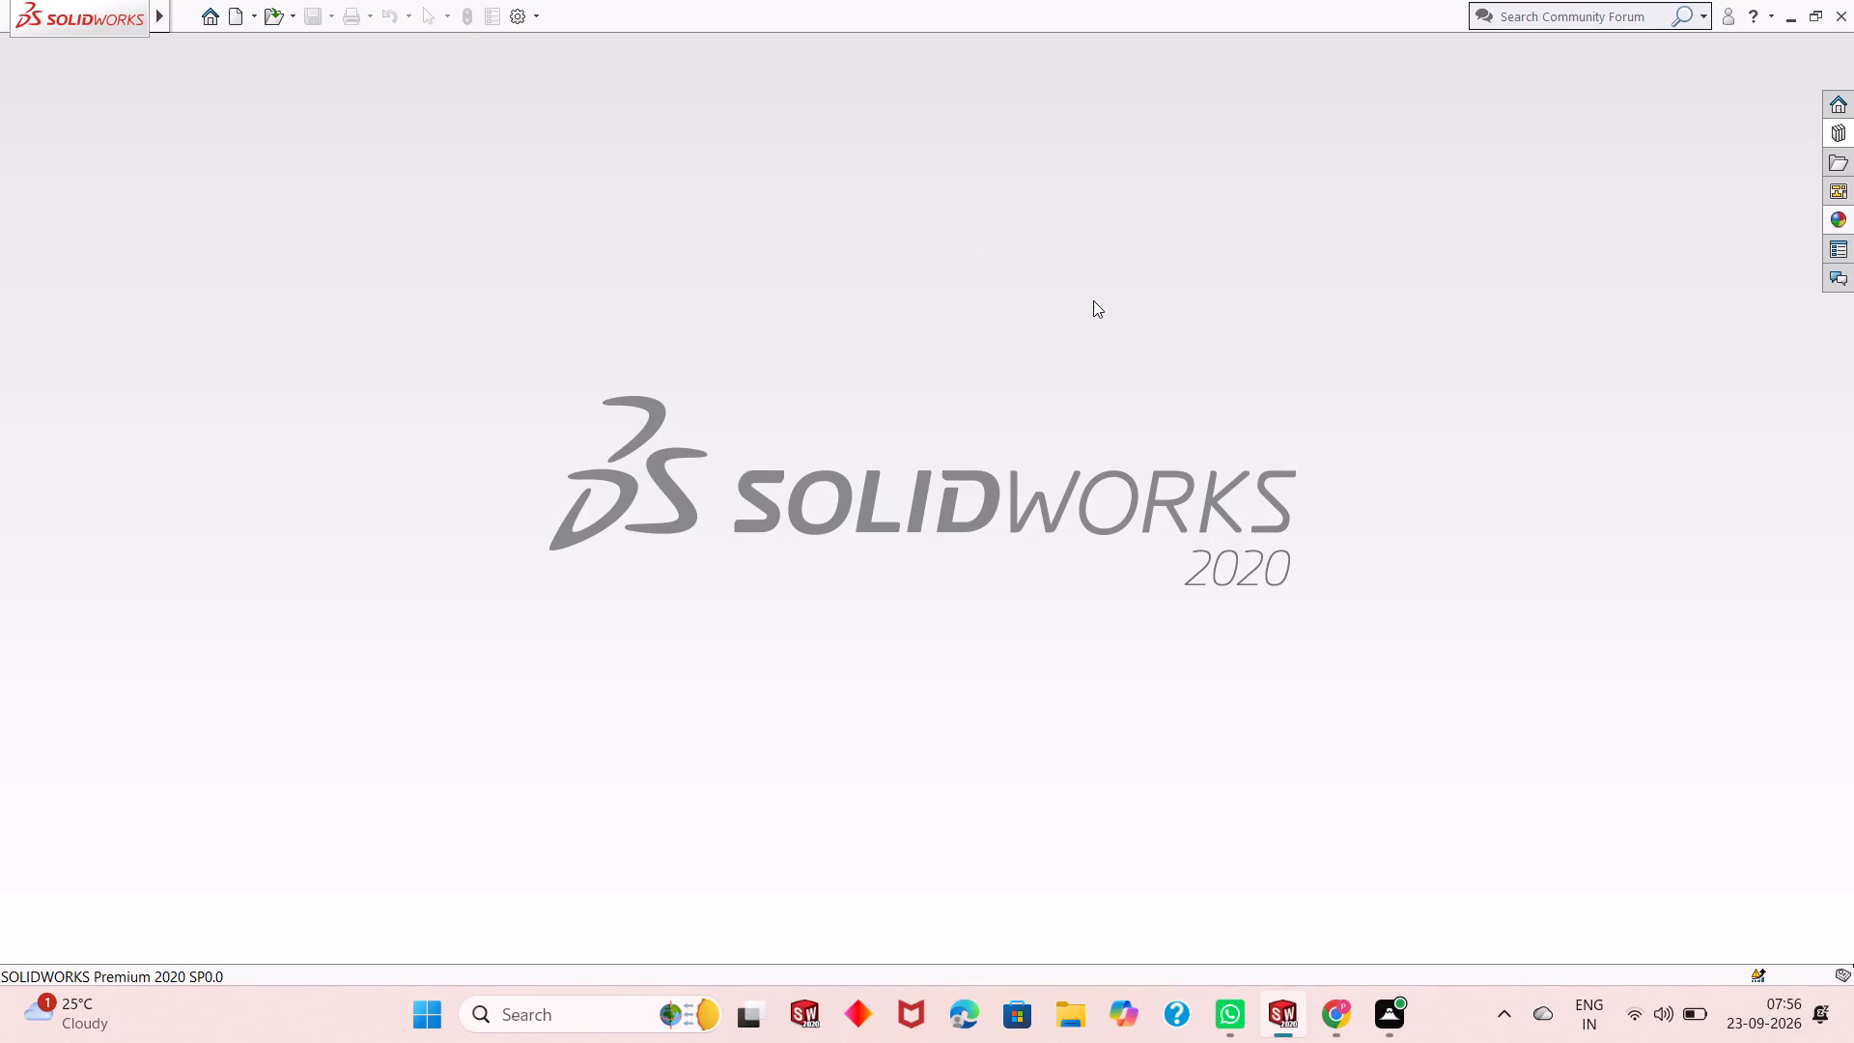
left_click(235, 19)
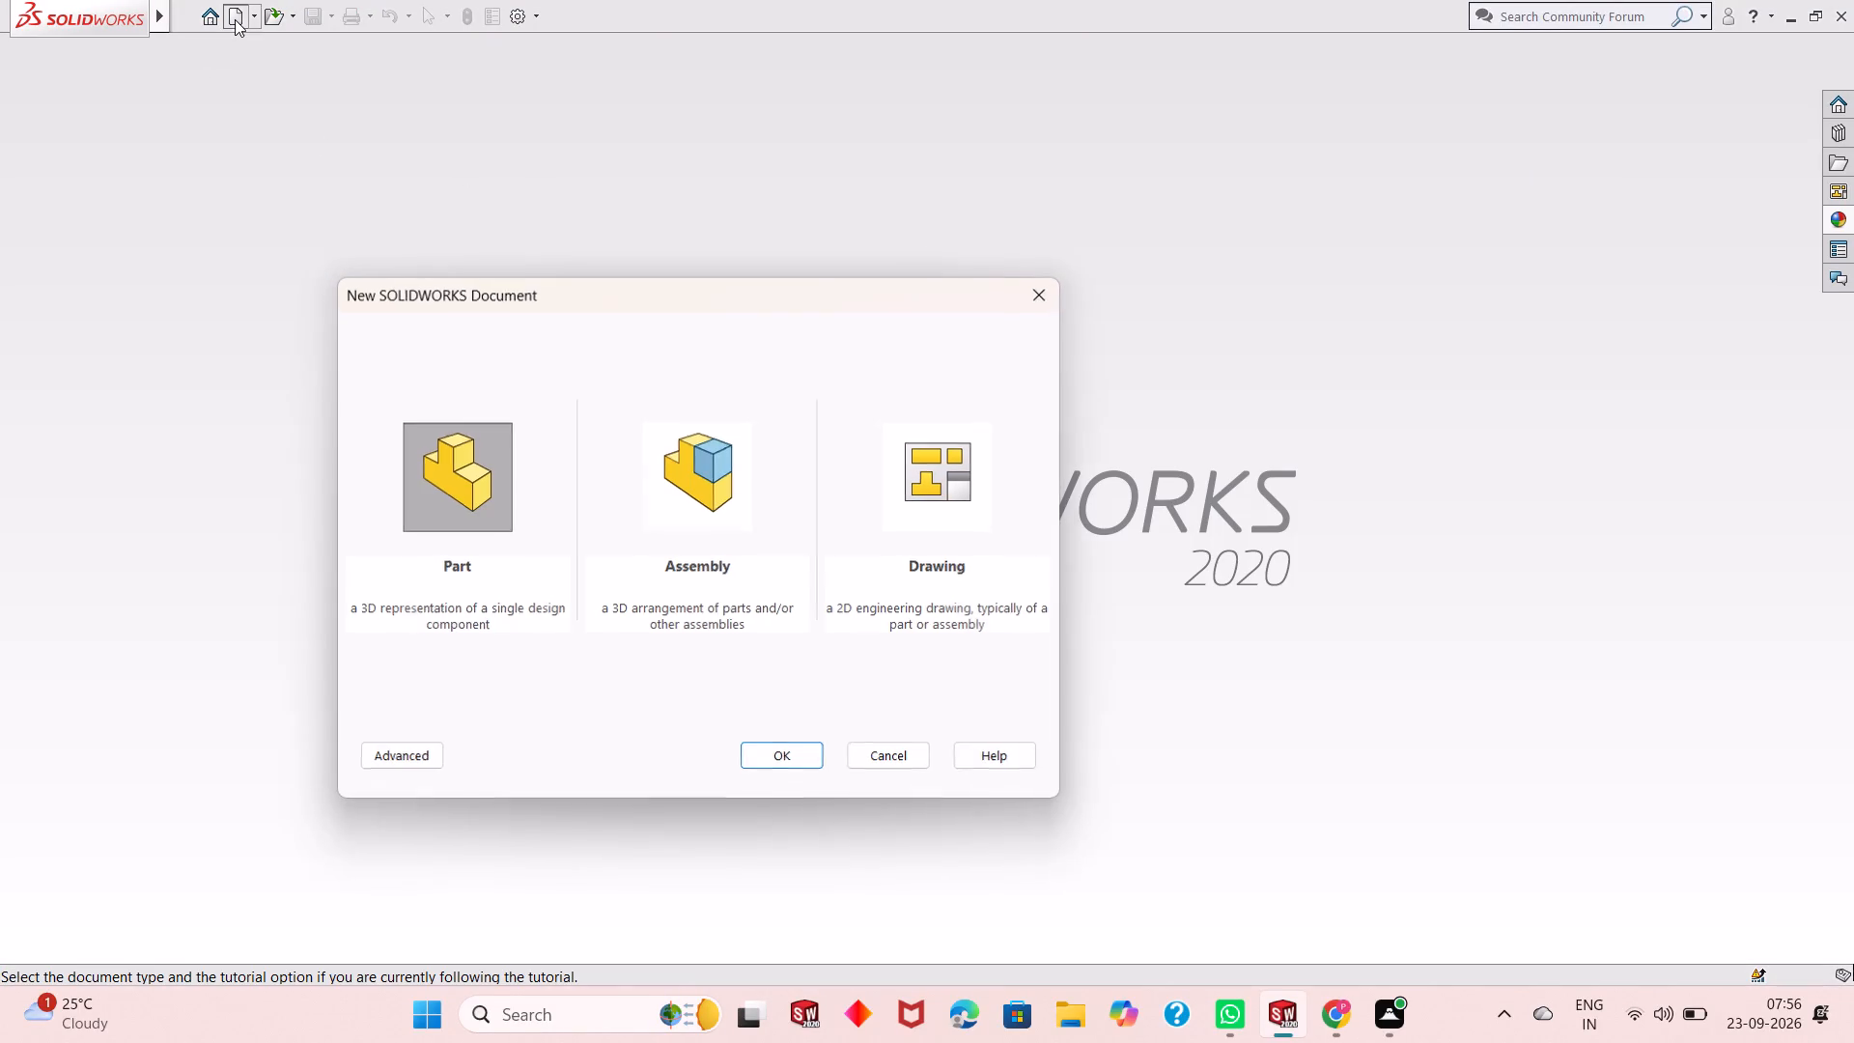
double_click(456, 491)
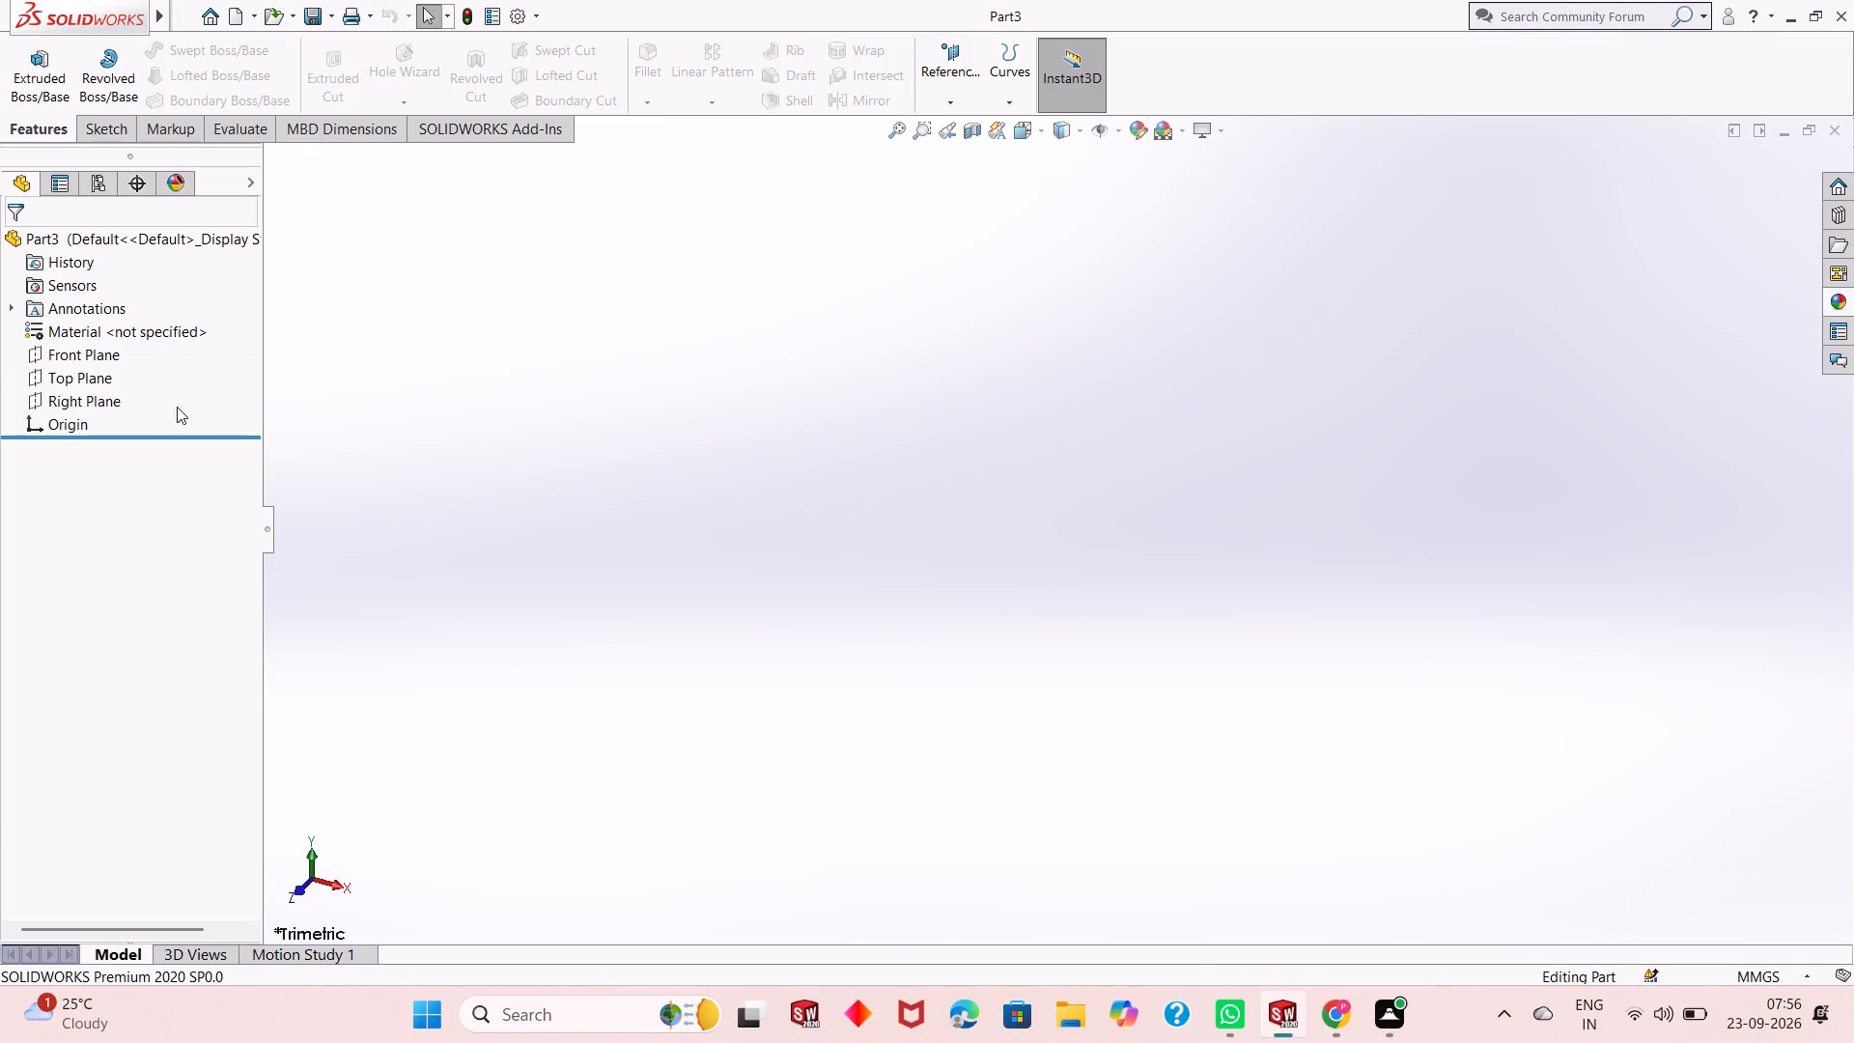
Start a sketch on the Top Plane and draw a center rectangle about 187 by 84 mm, centred on the origin.
left_click(95, 386)
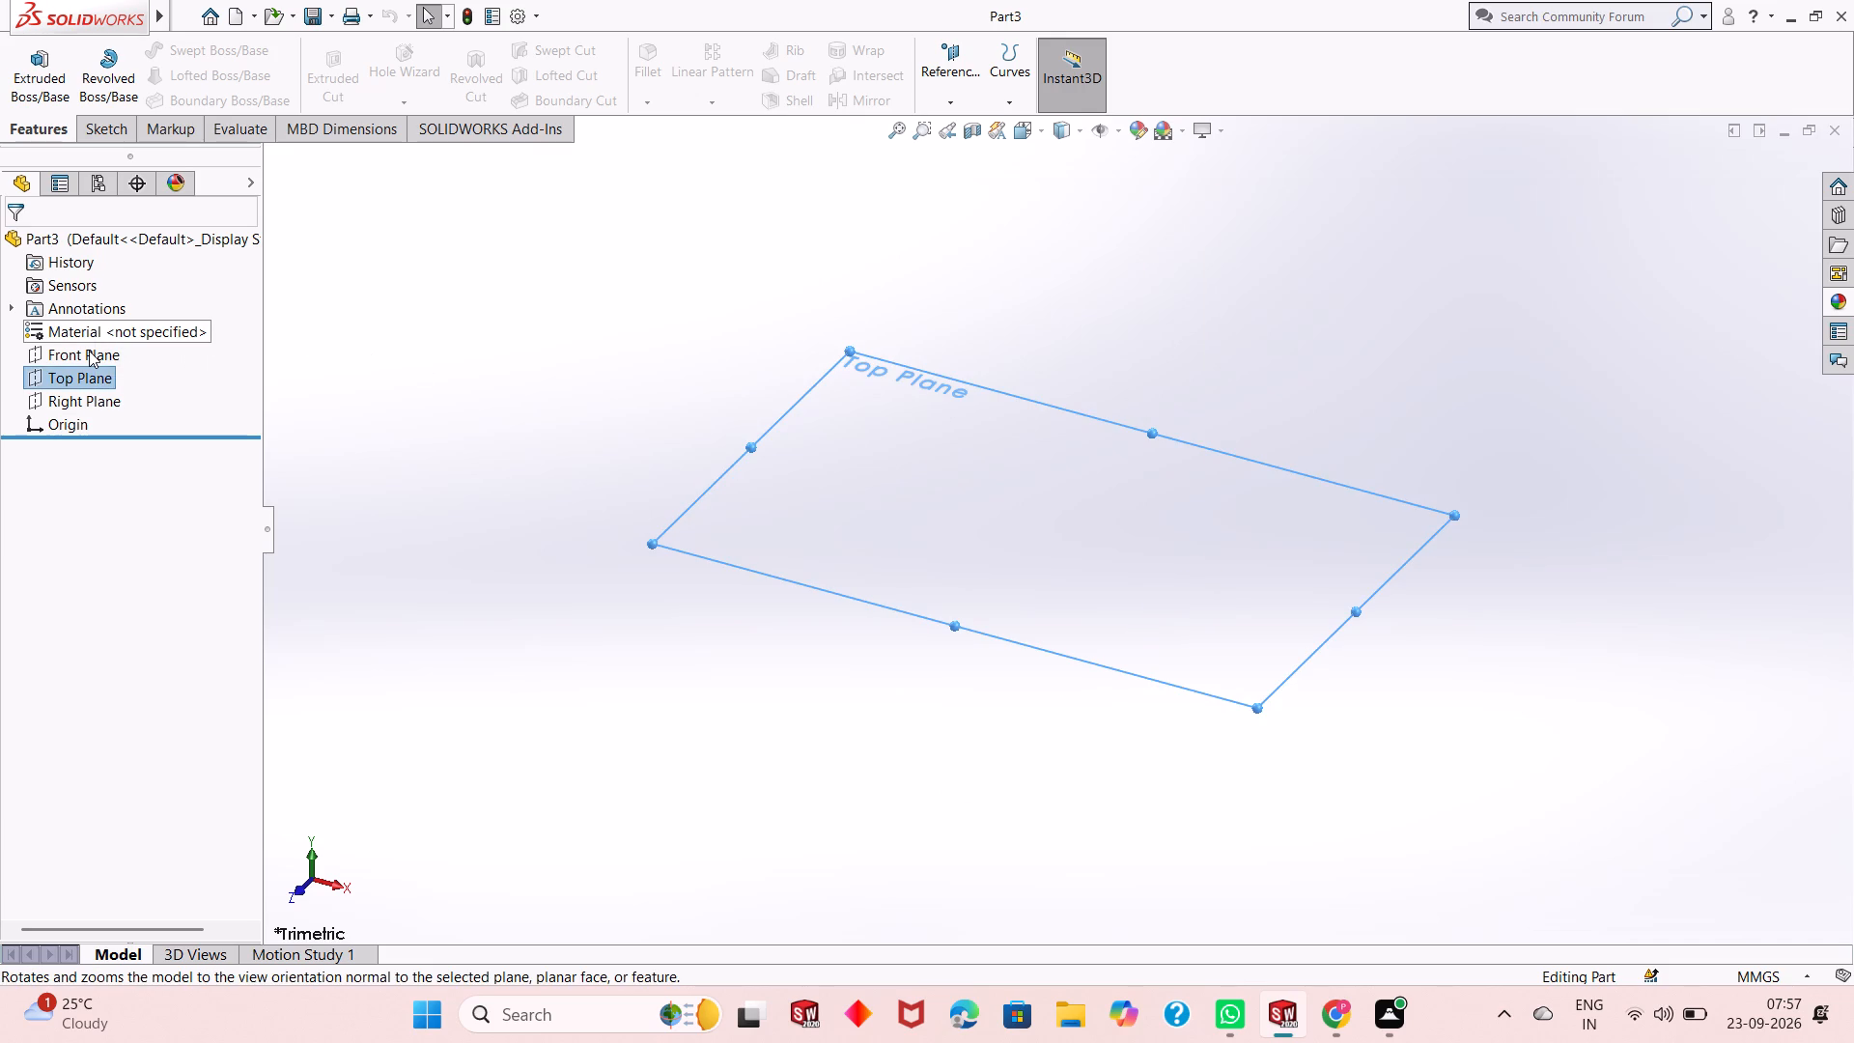
left_click(343, 355)
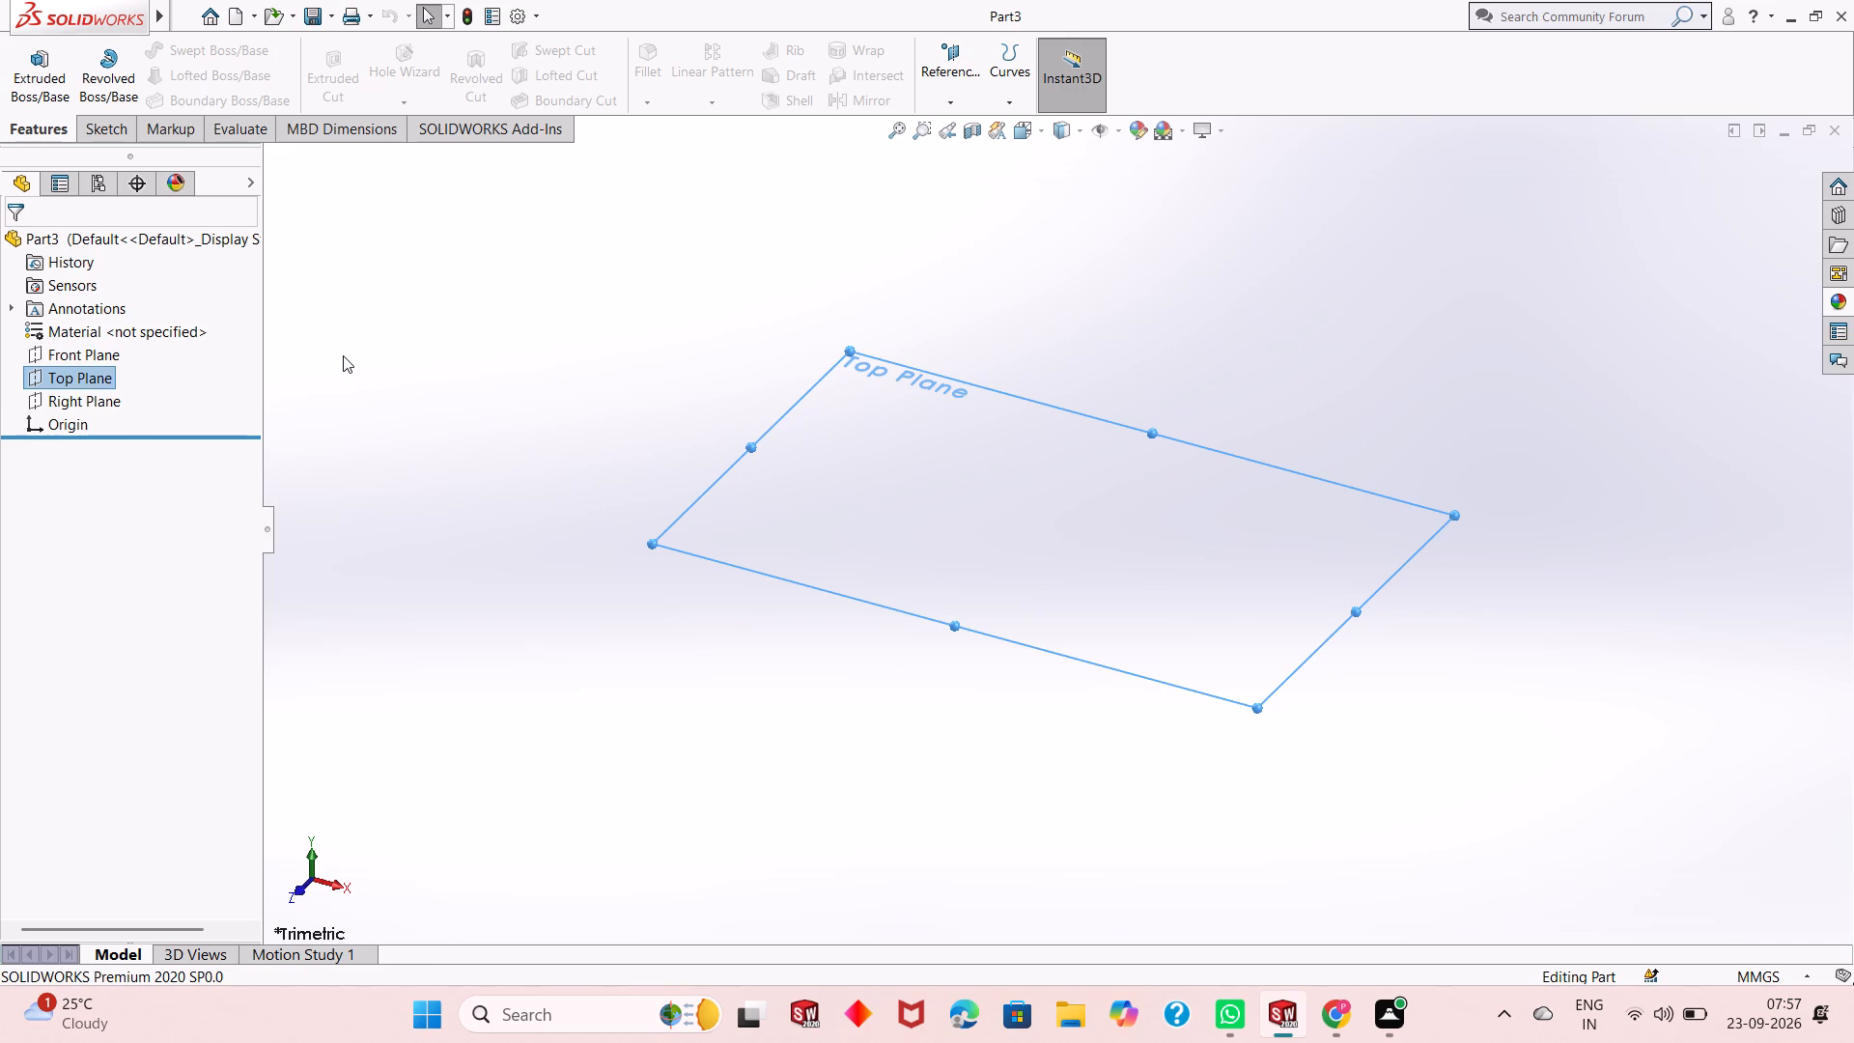
left_click(96, 373)
left_click(112, 341)
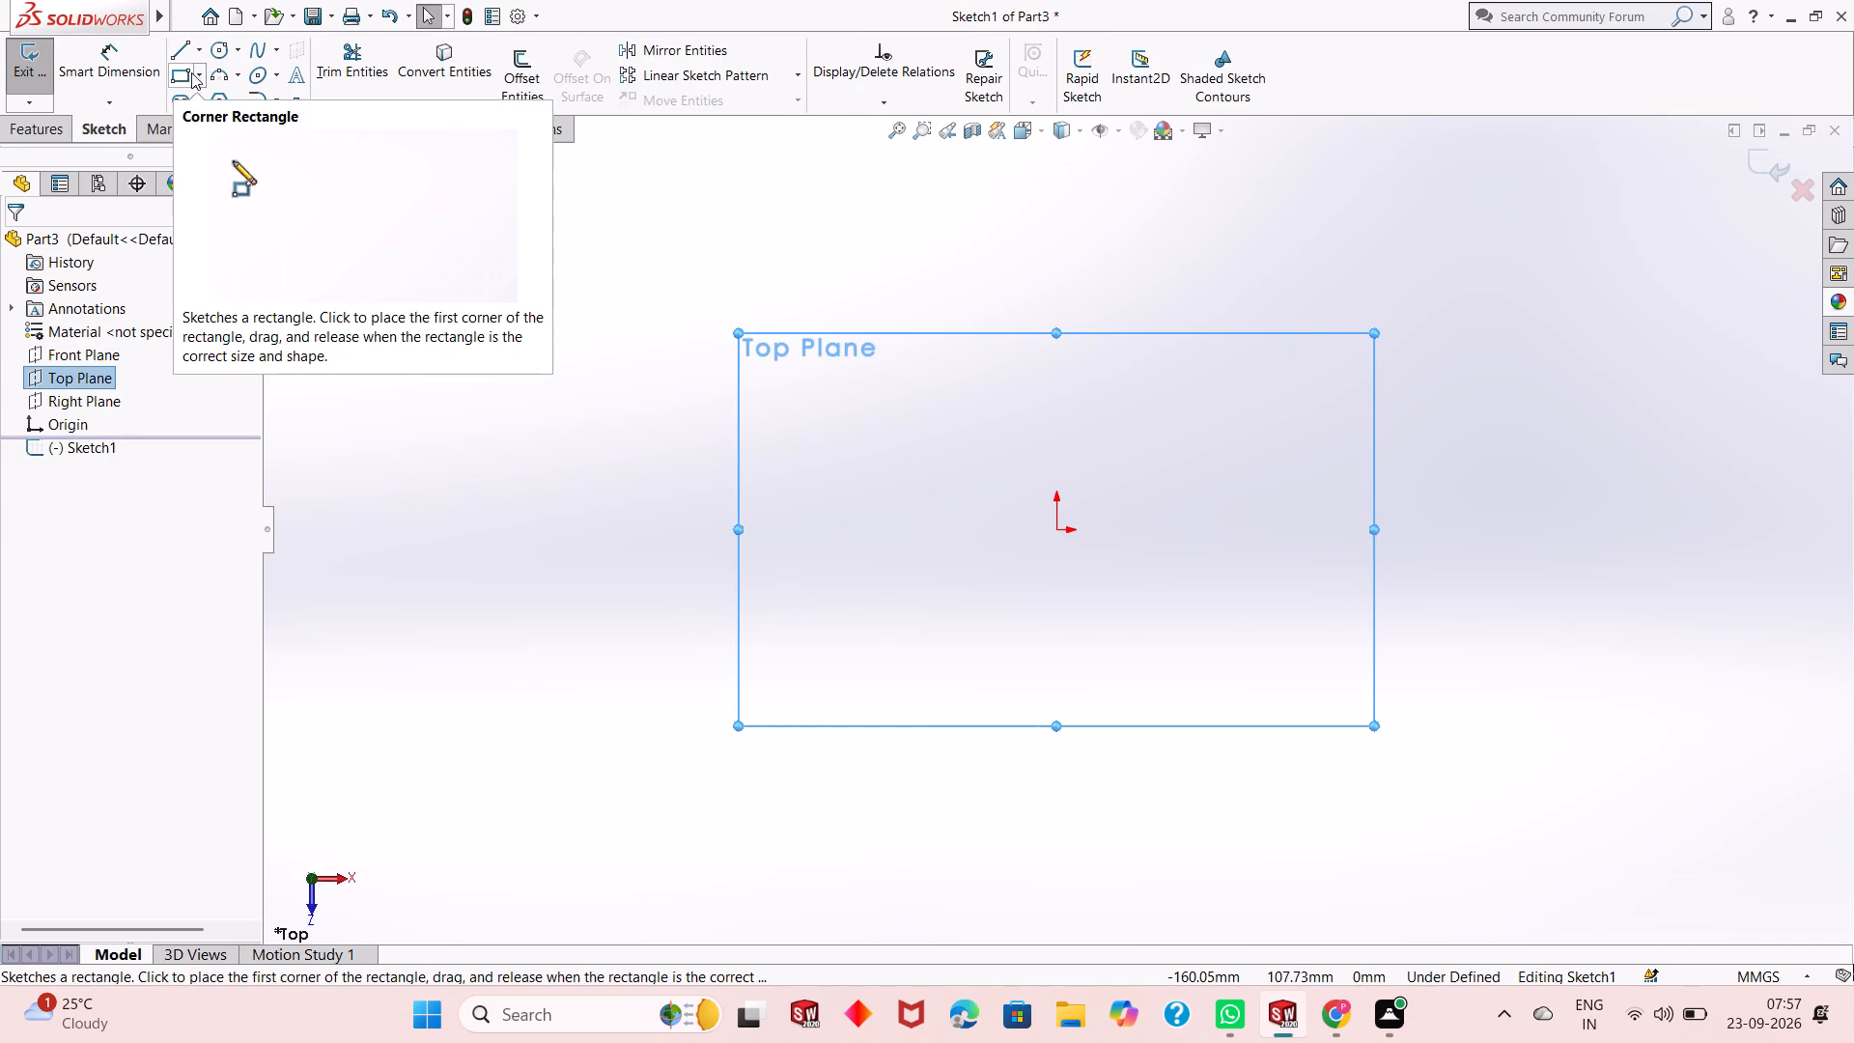
left_click(203, 74)
left_click(220, 121)
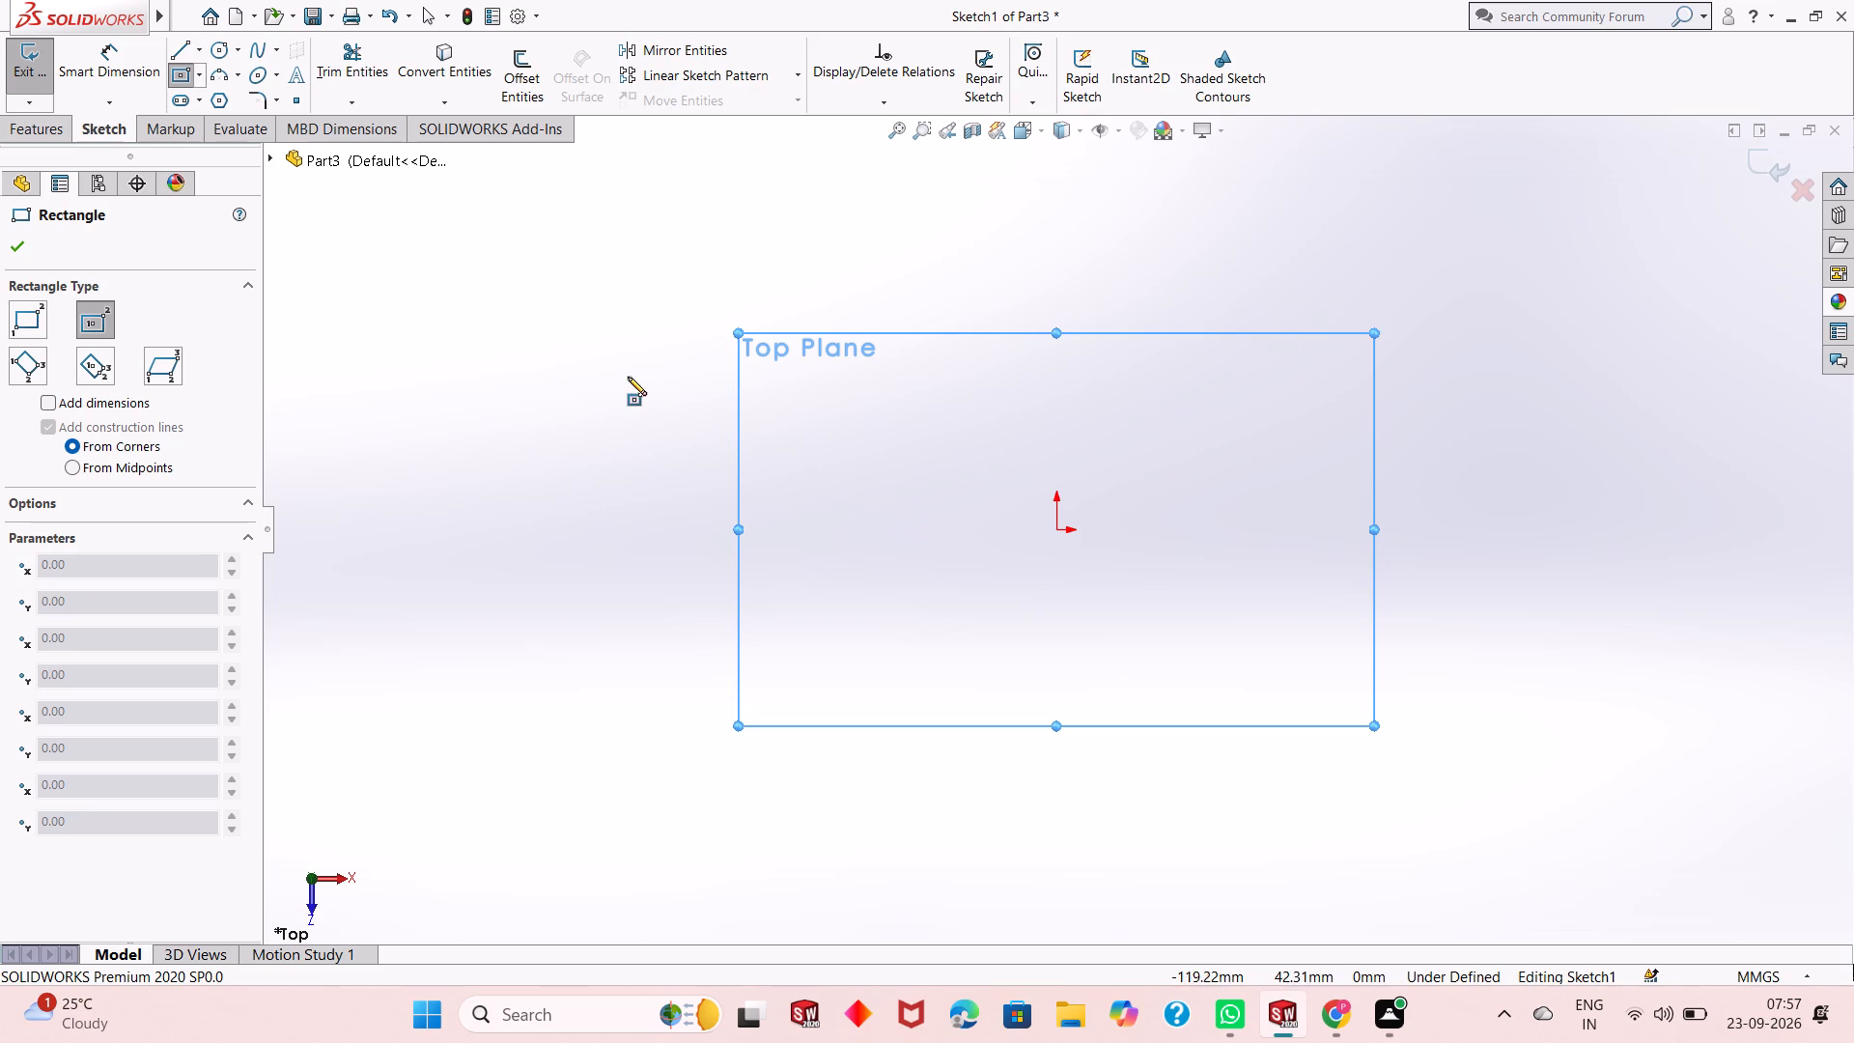
left_click(1057, 531)
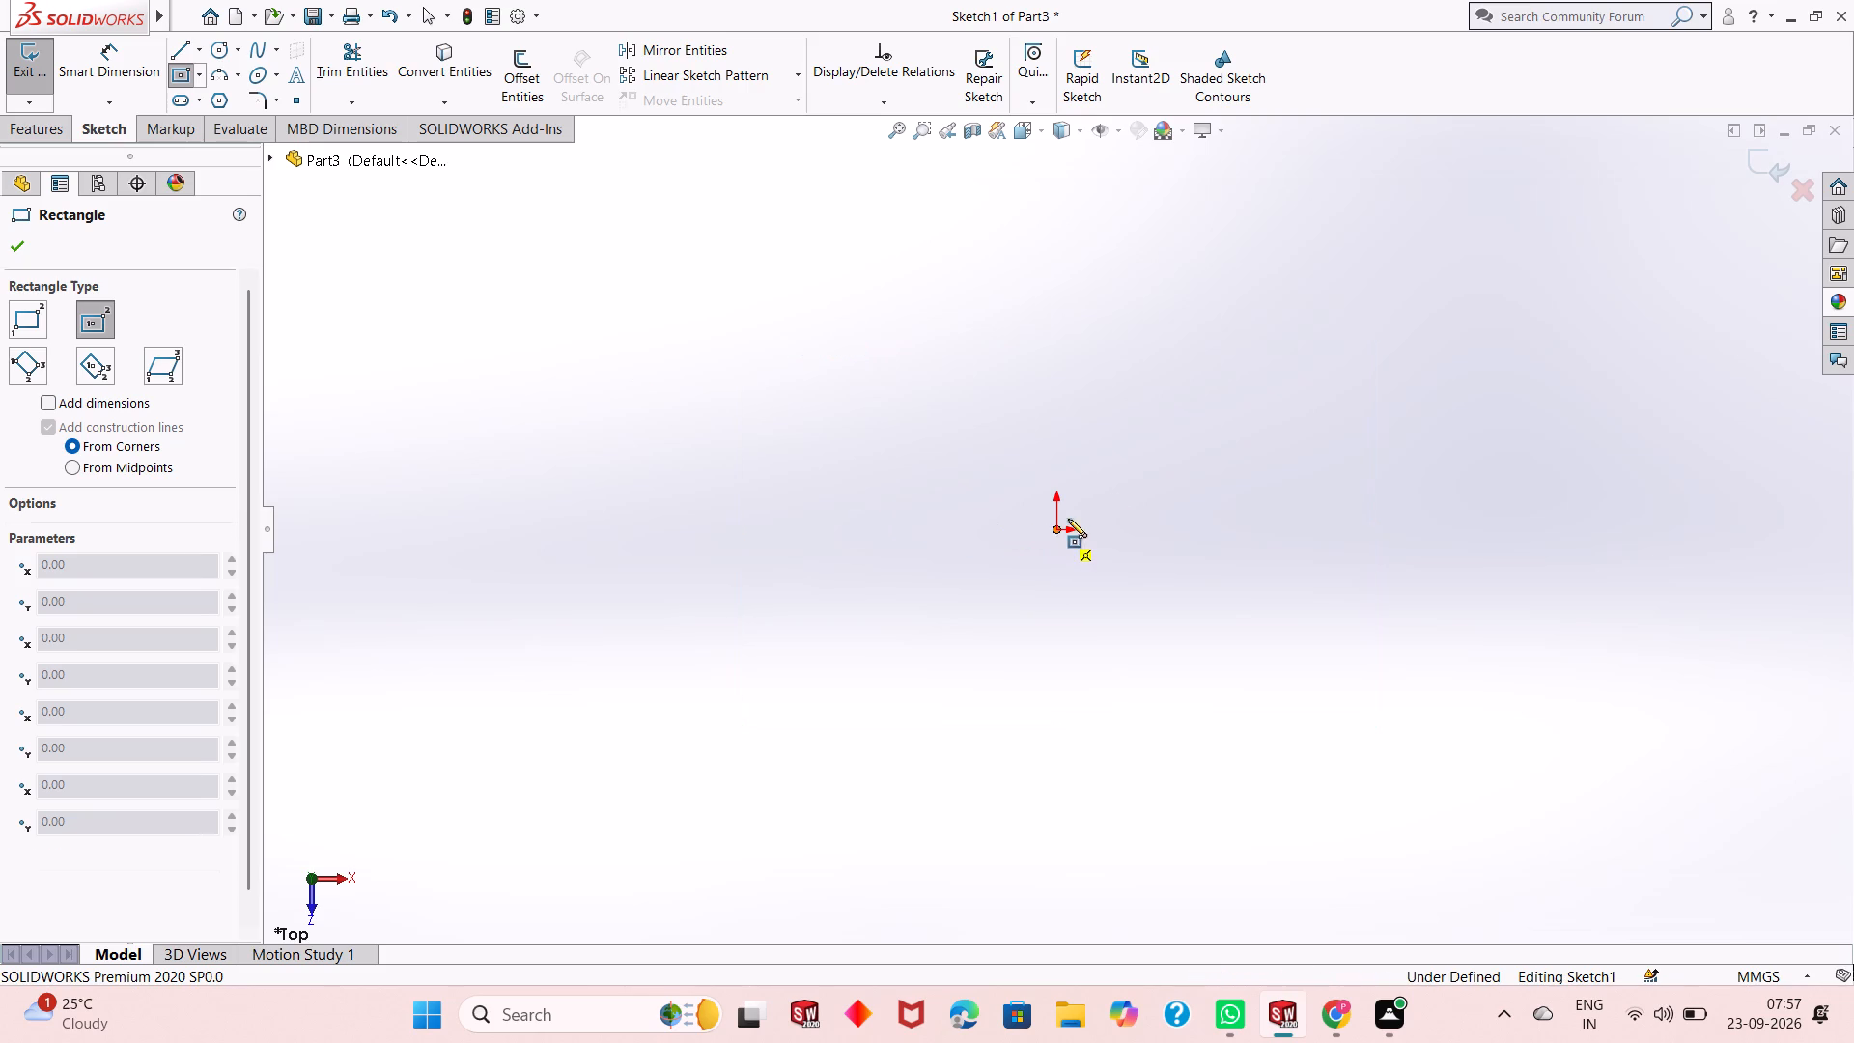
left_click(1390, 380)
right_click(879, 259)
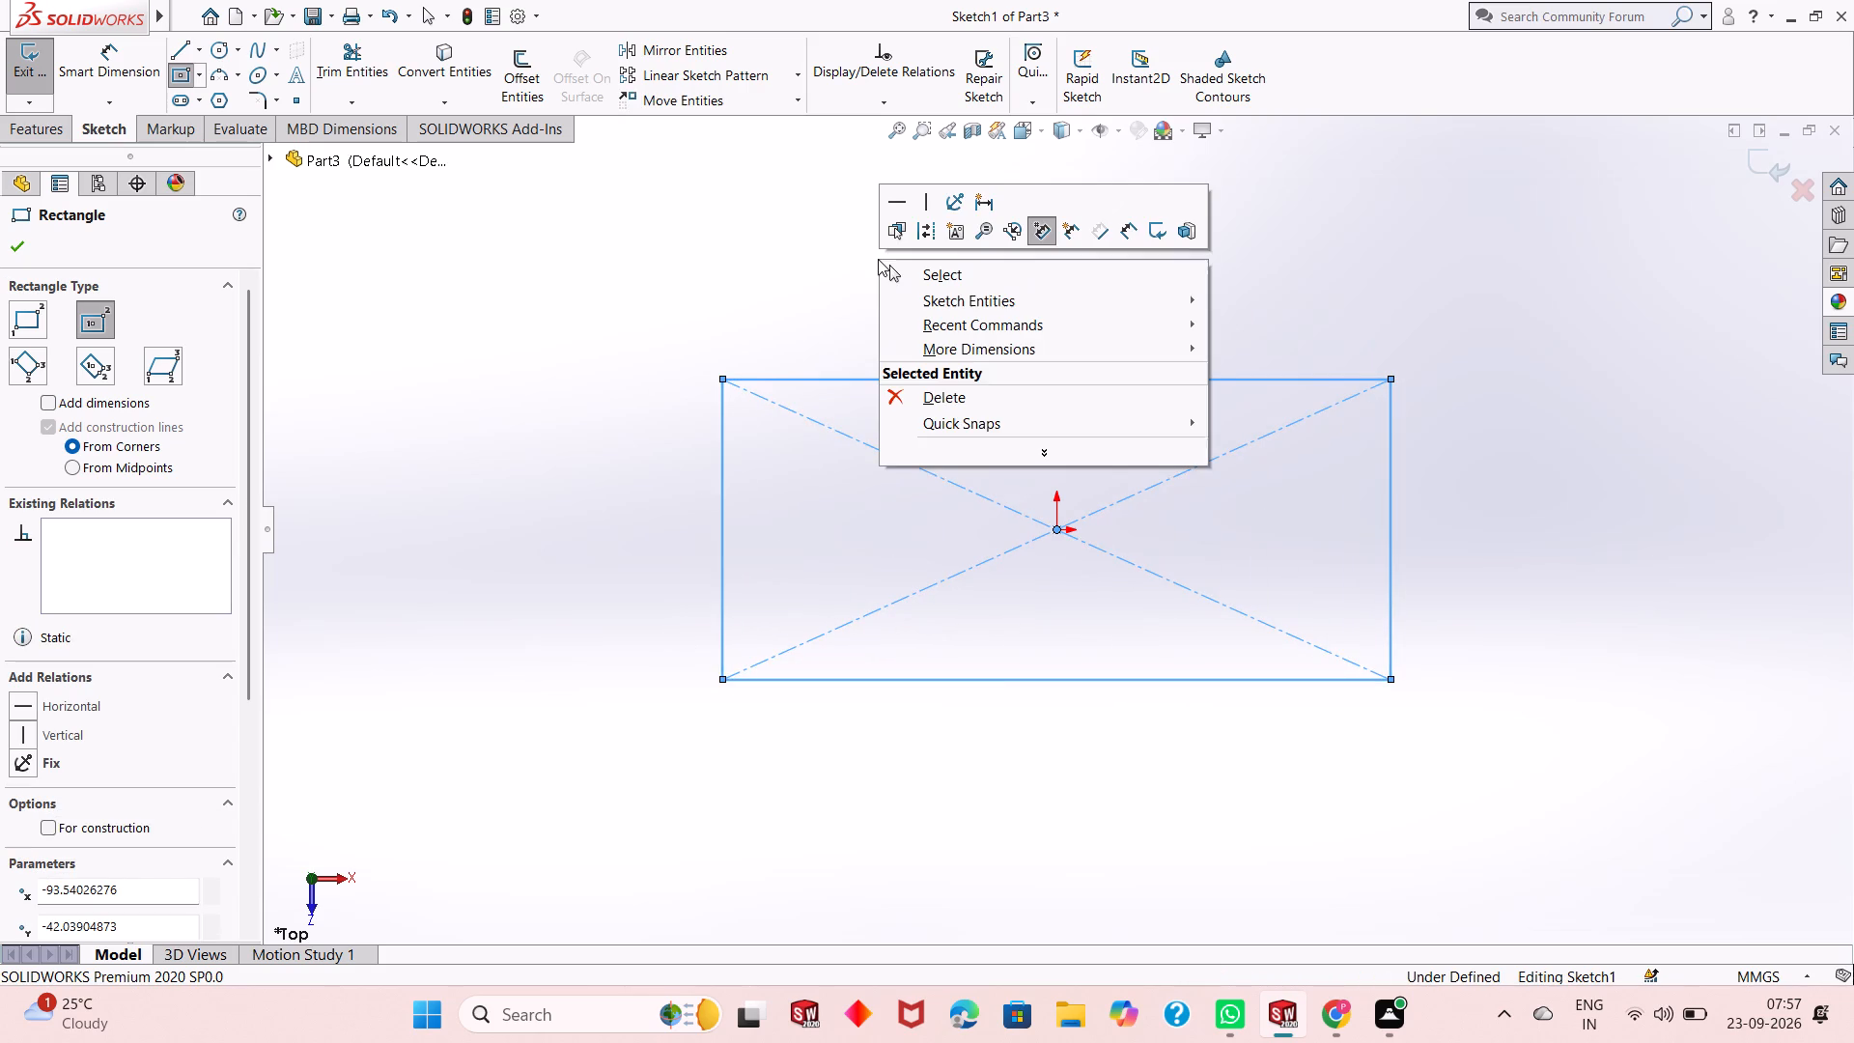
left_click(970, 286)
scroll(645, 438, "up", 2)
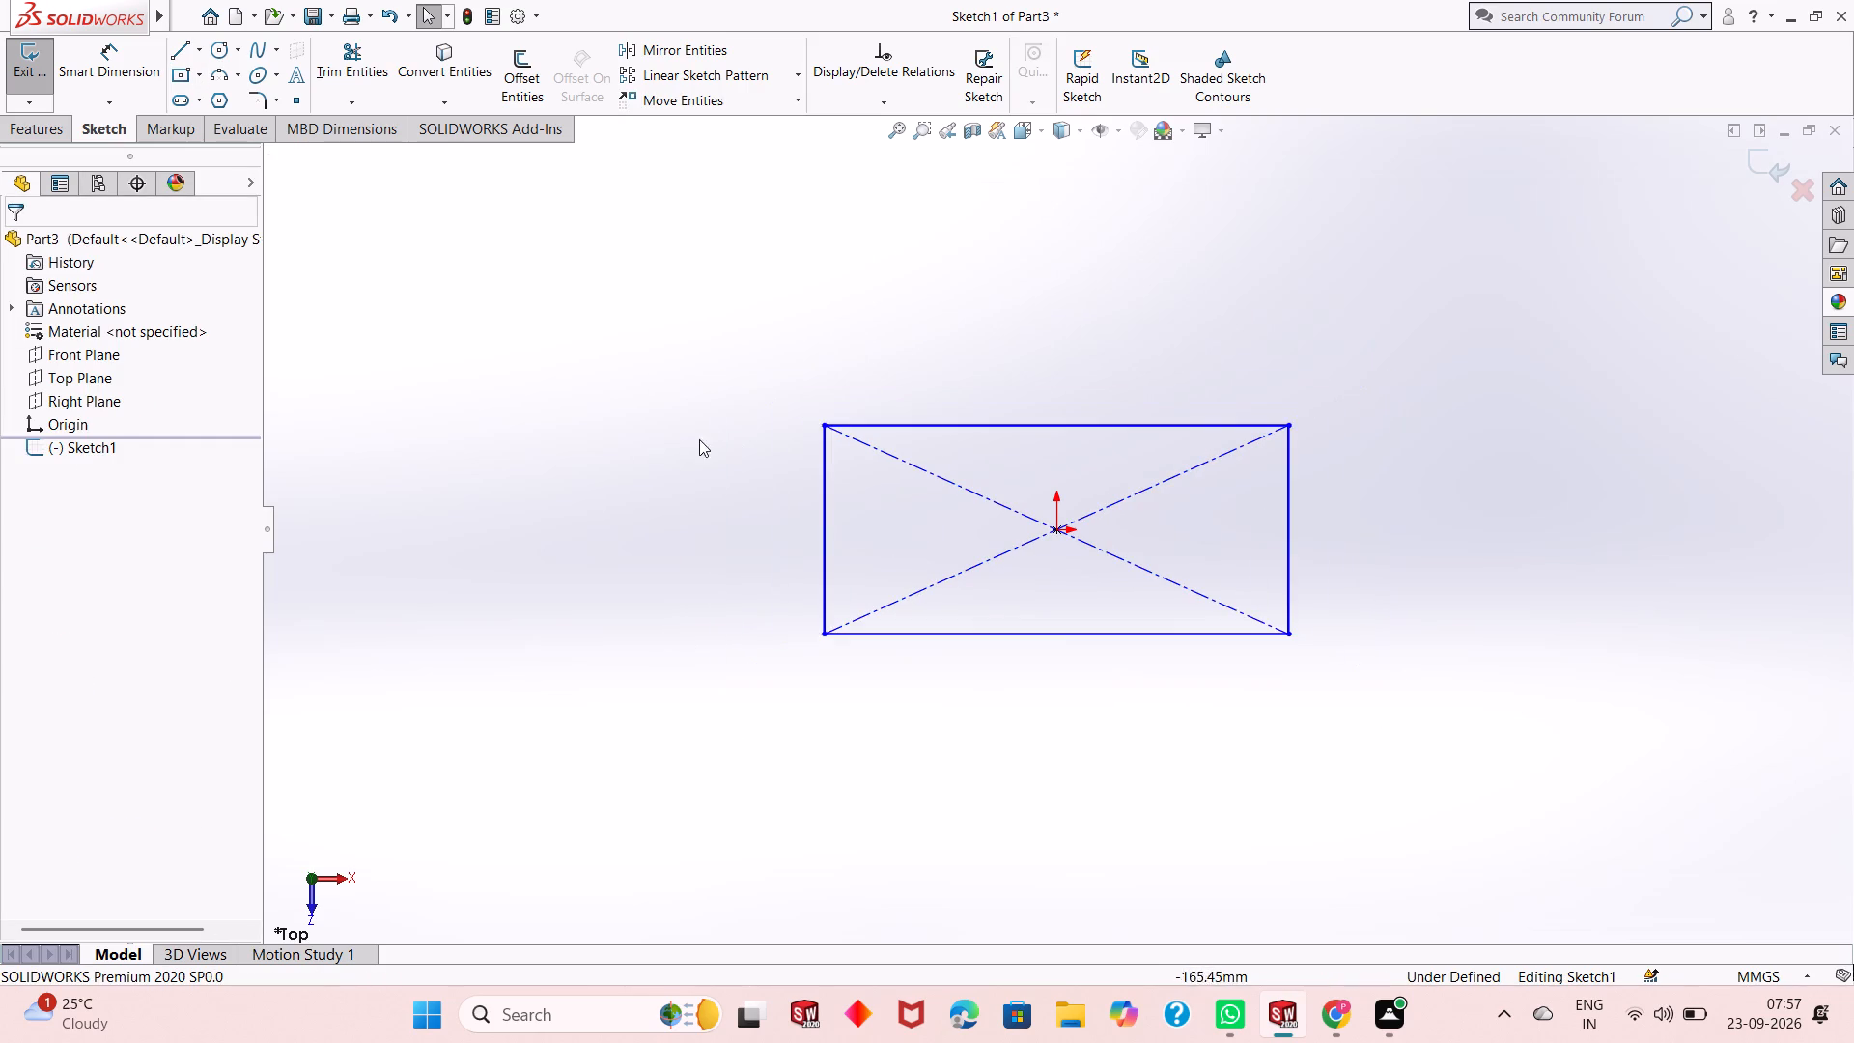
scroll(1300, 652, "down", 2)
scroll(1003, 454, "up", 2)
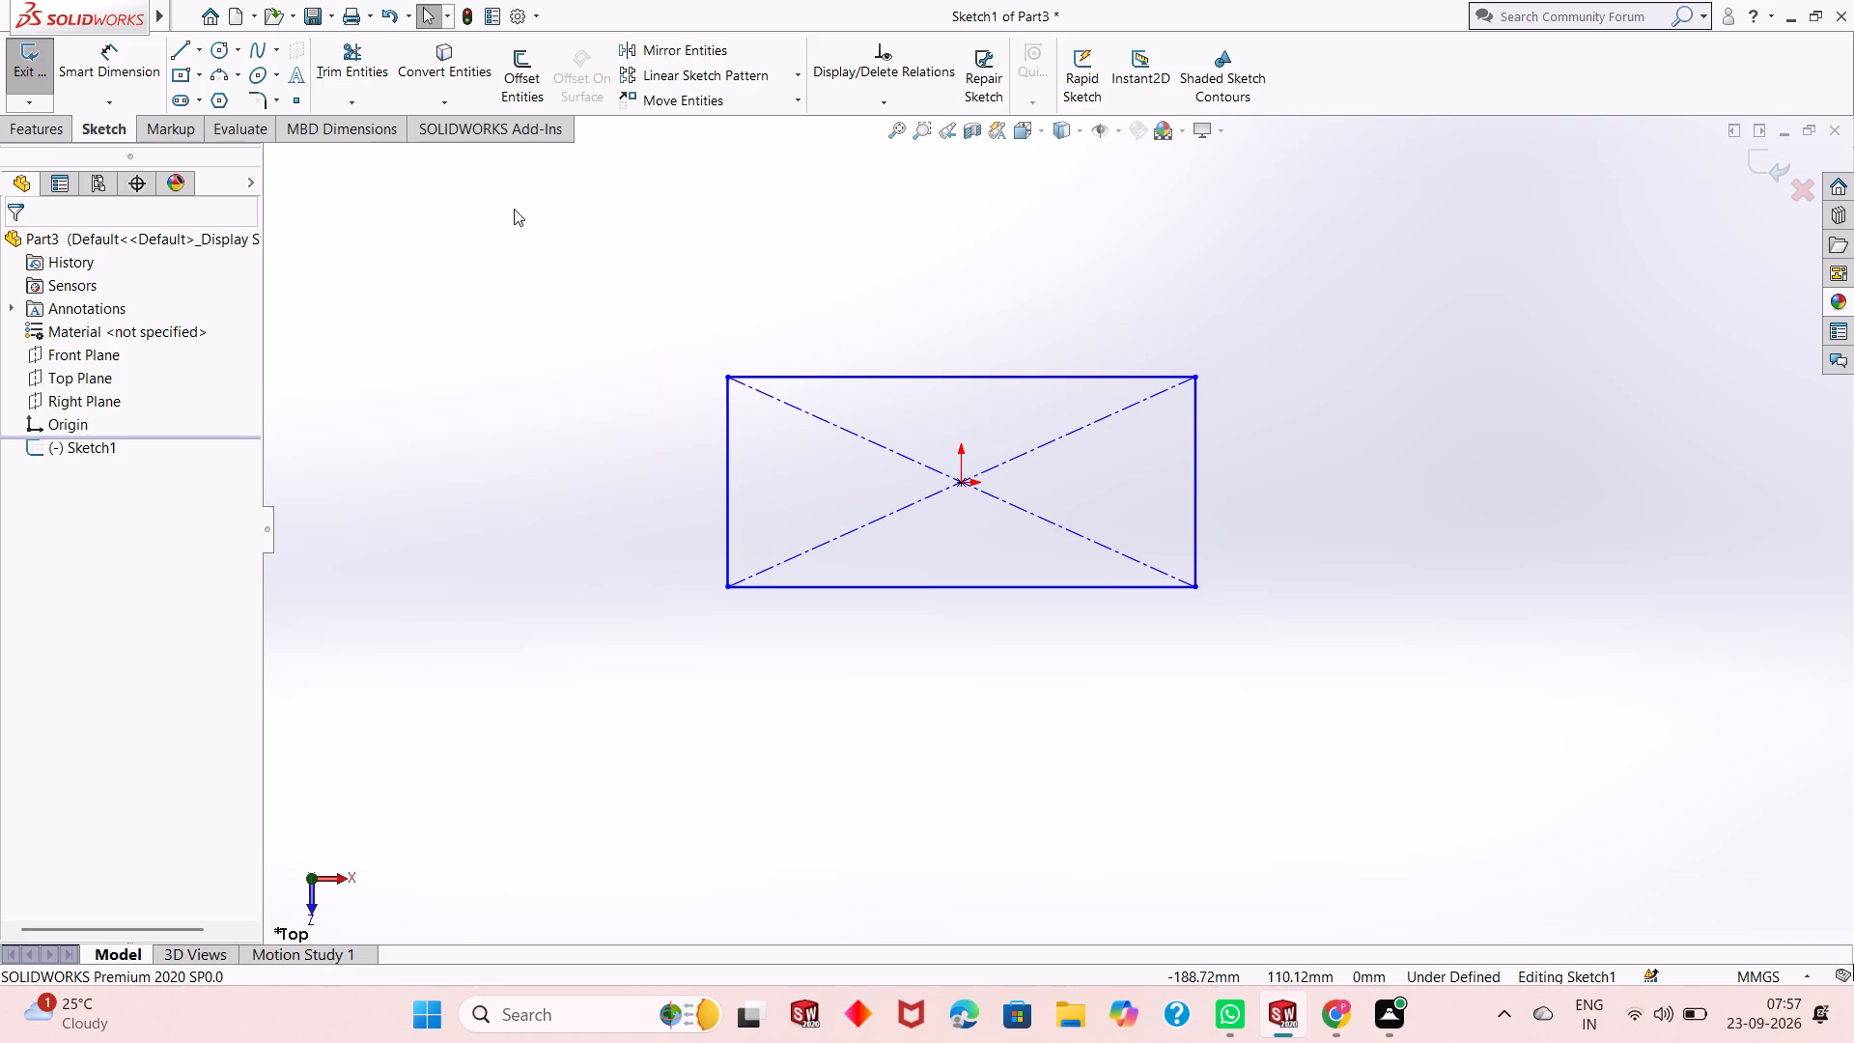
Dimension the rectangle's horizontal side to 145 mm and its vertical side to 72 mm.
left_click(83, 68)
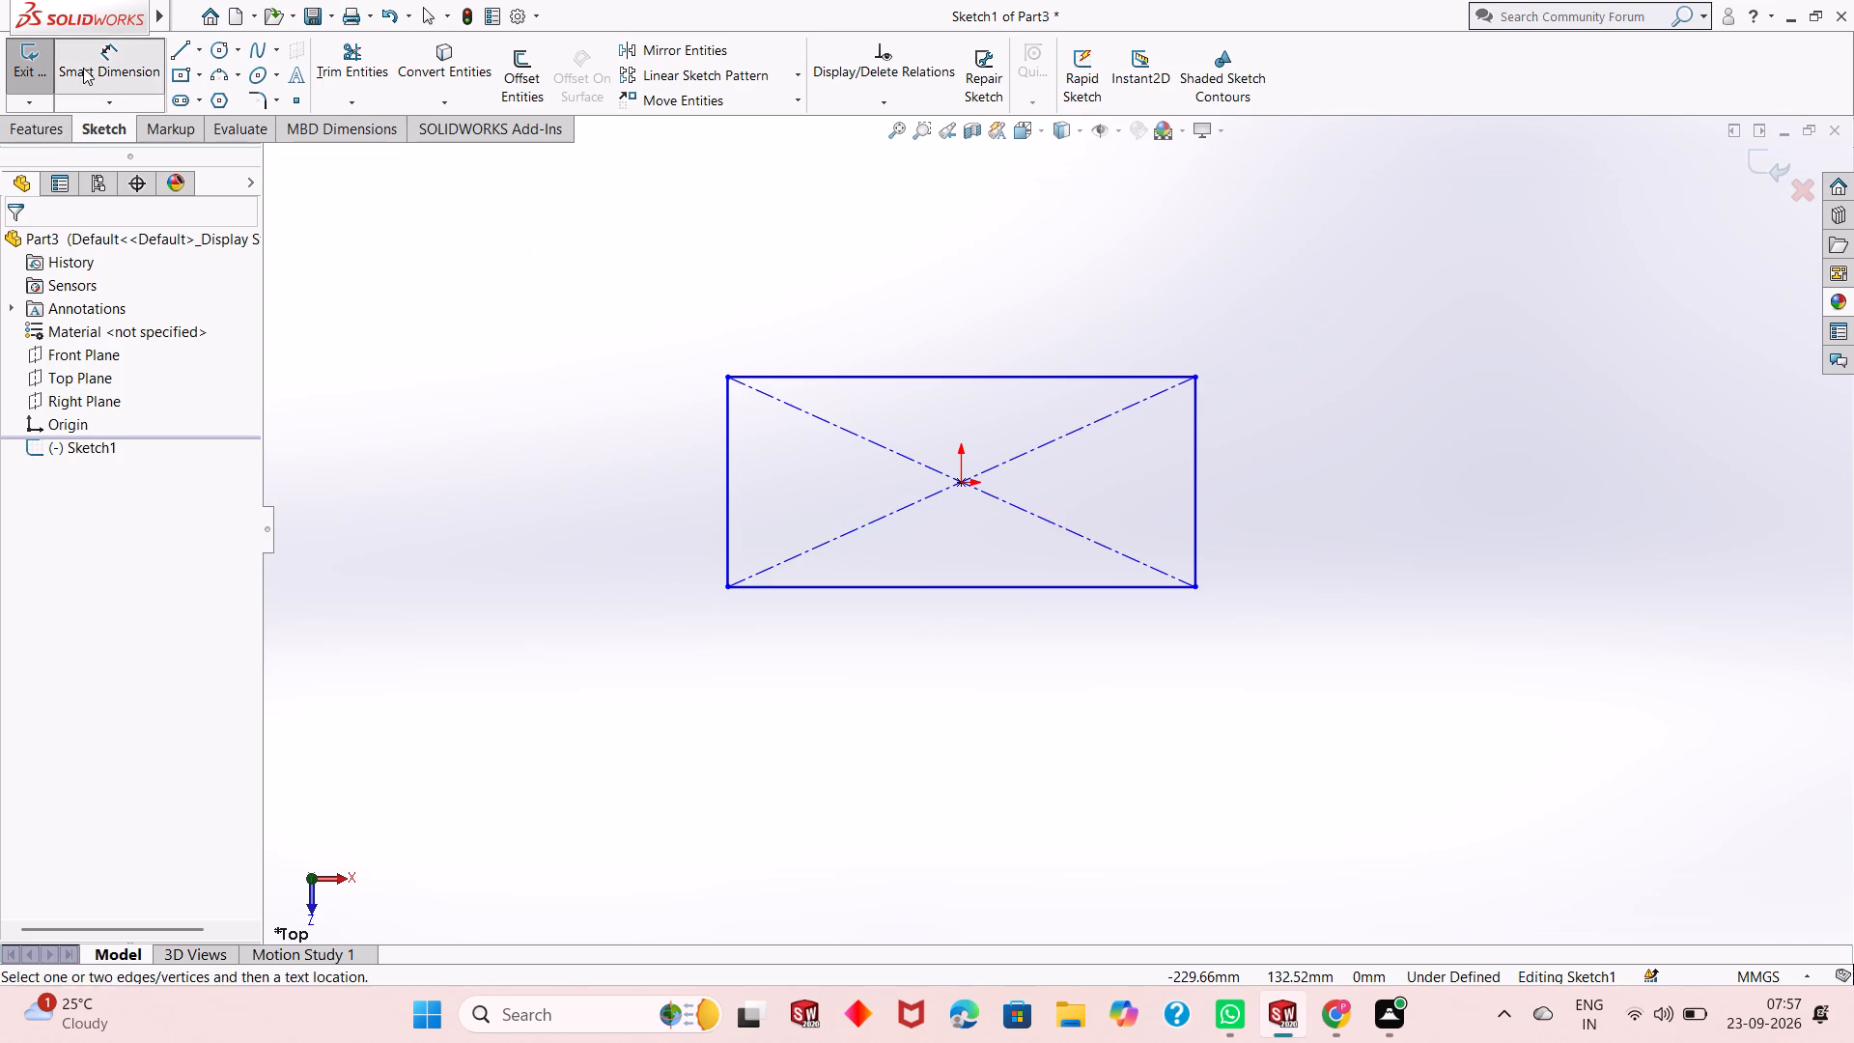
left_click(977, 581)
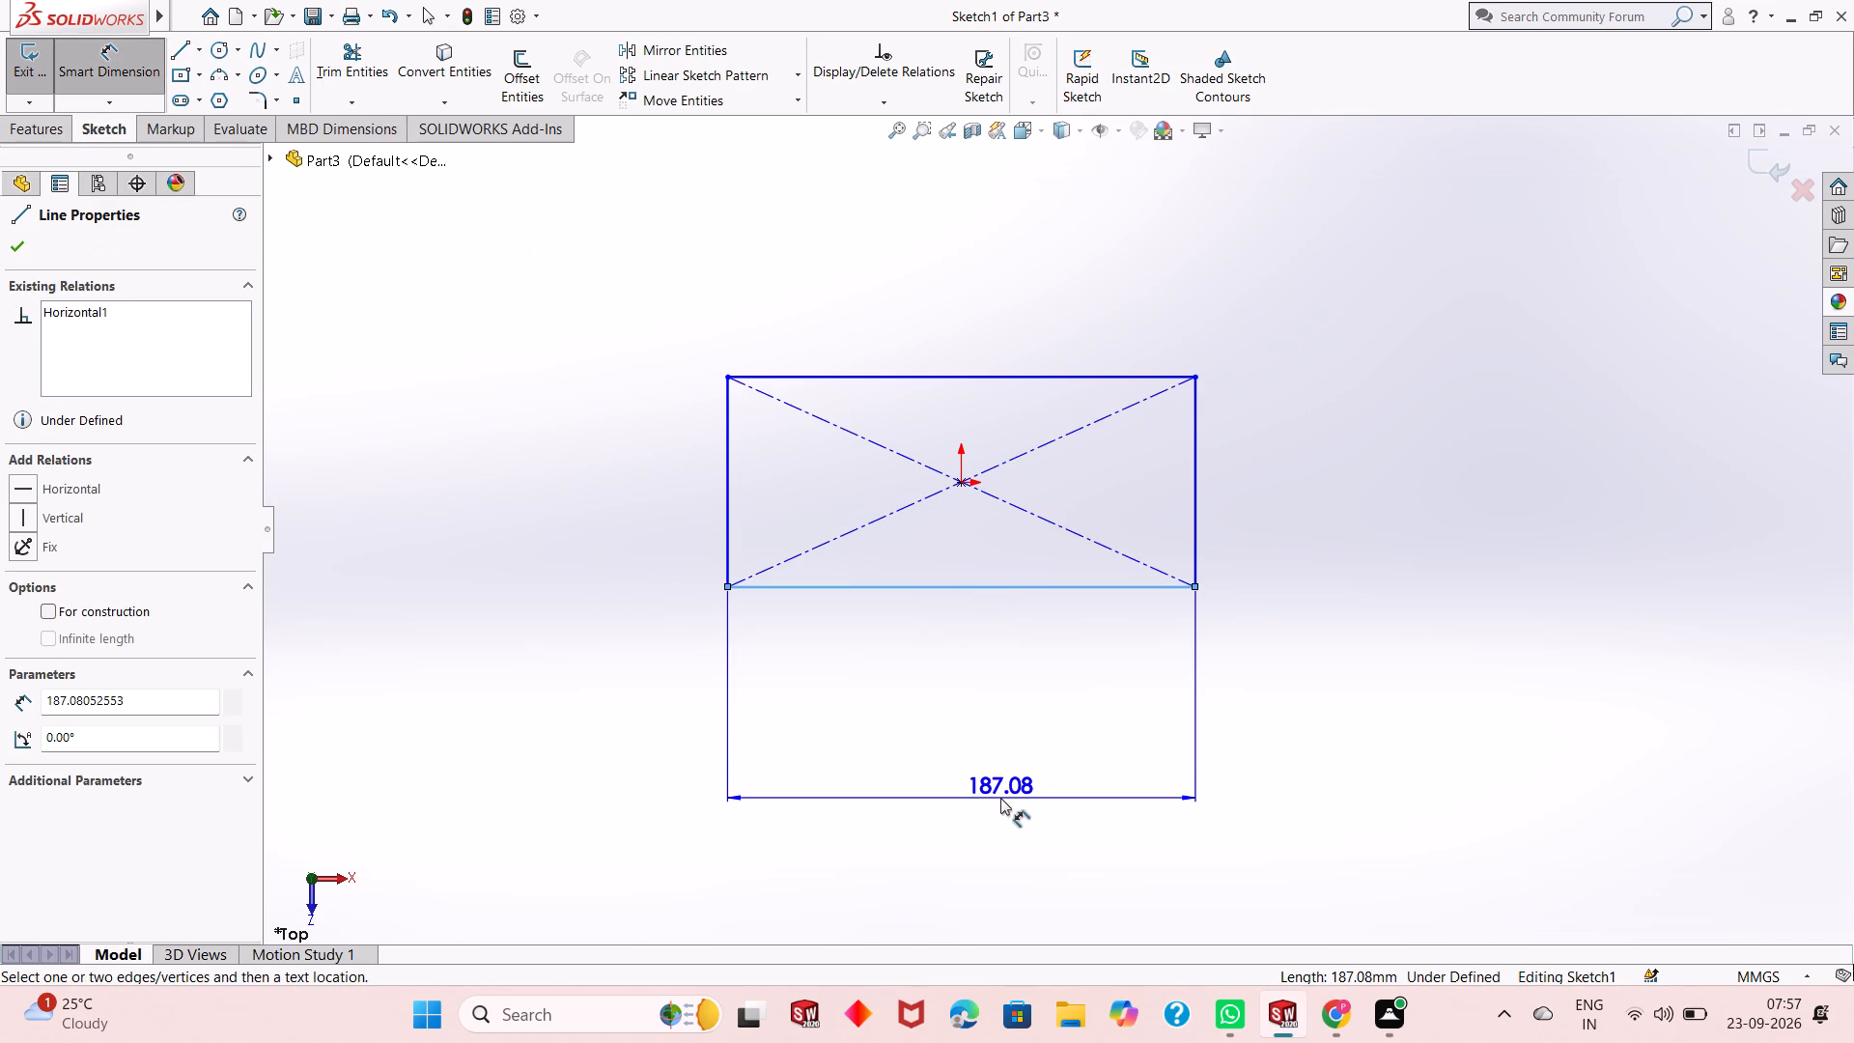
left_click(1006, 755)
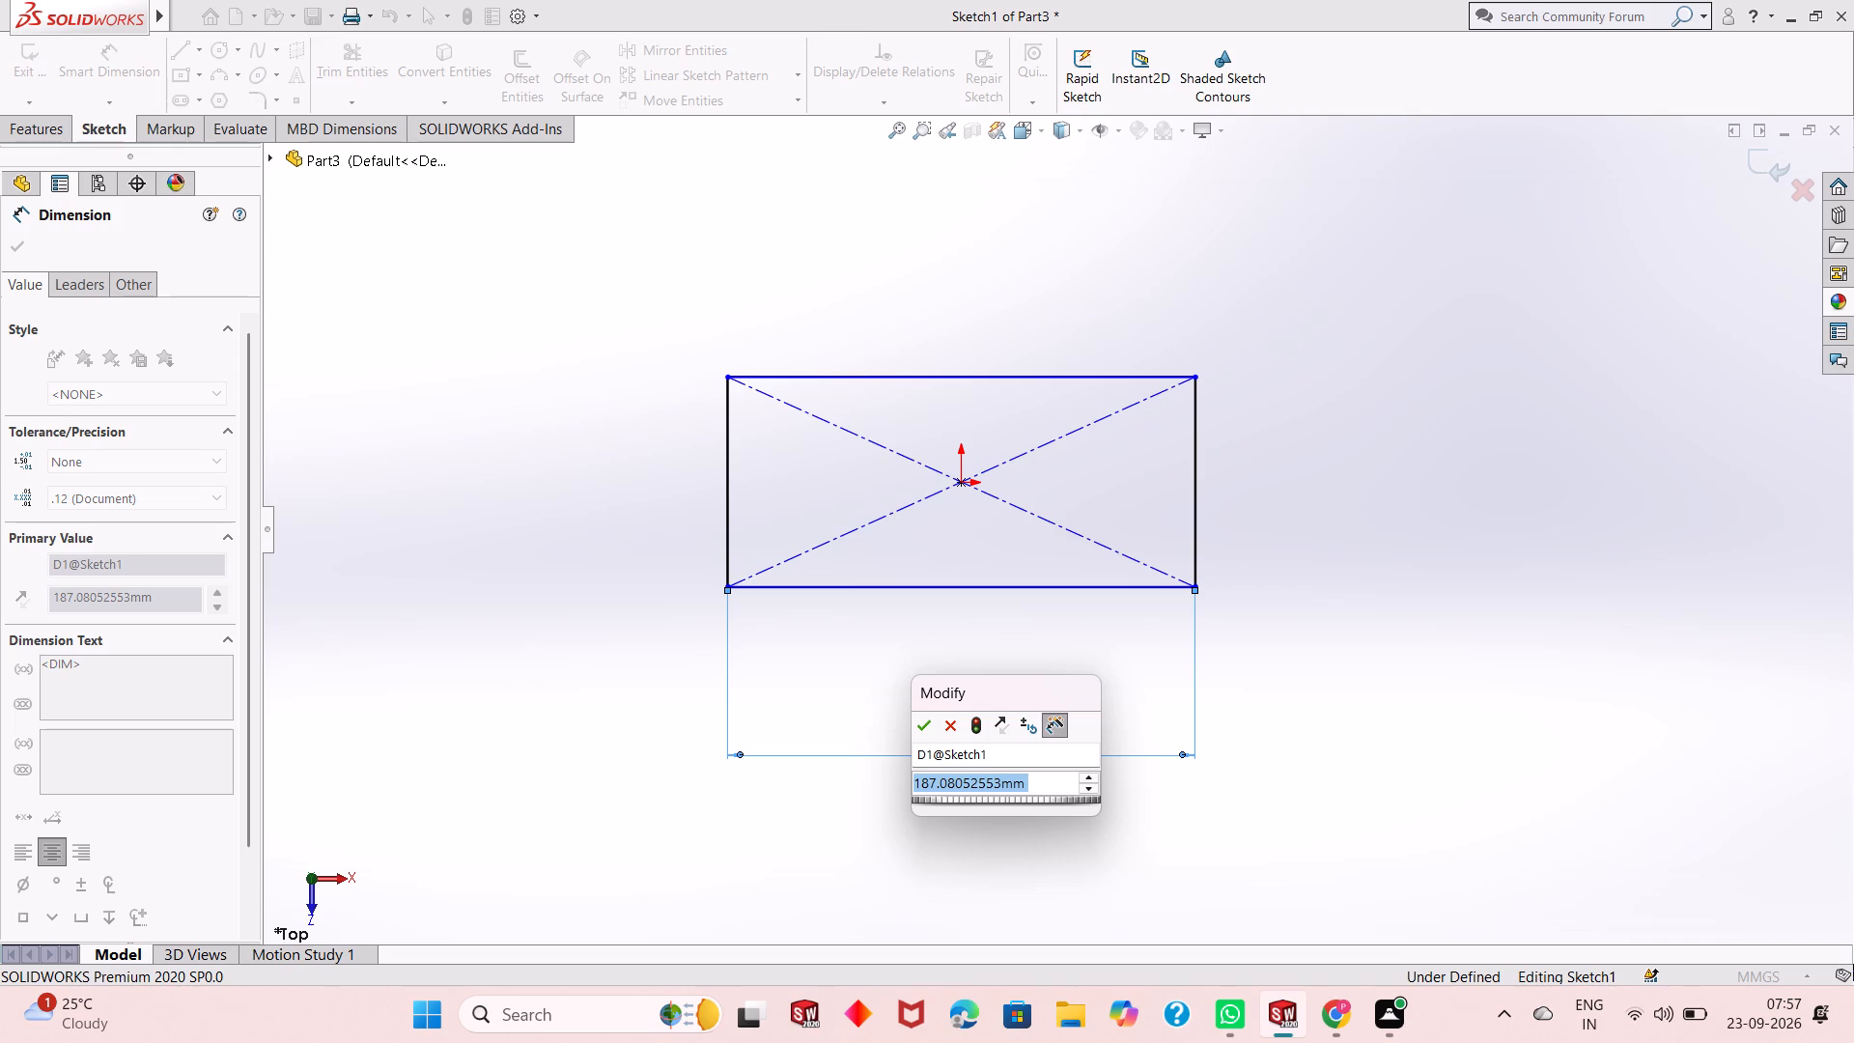
type("145")
key("Return")
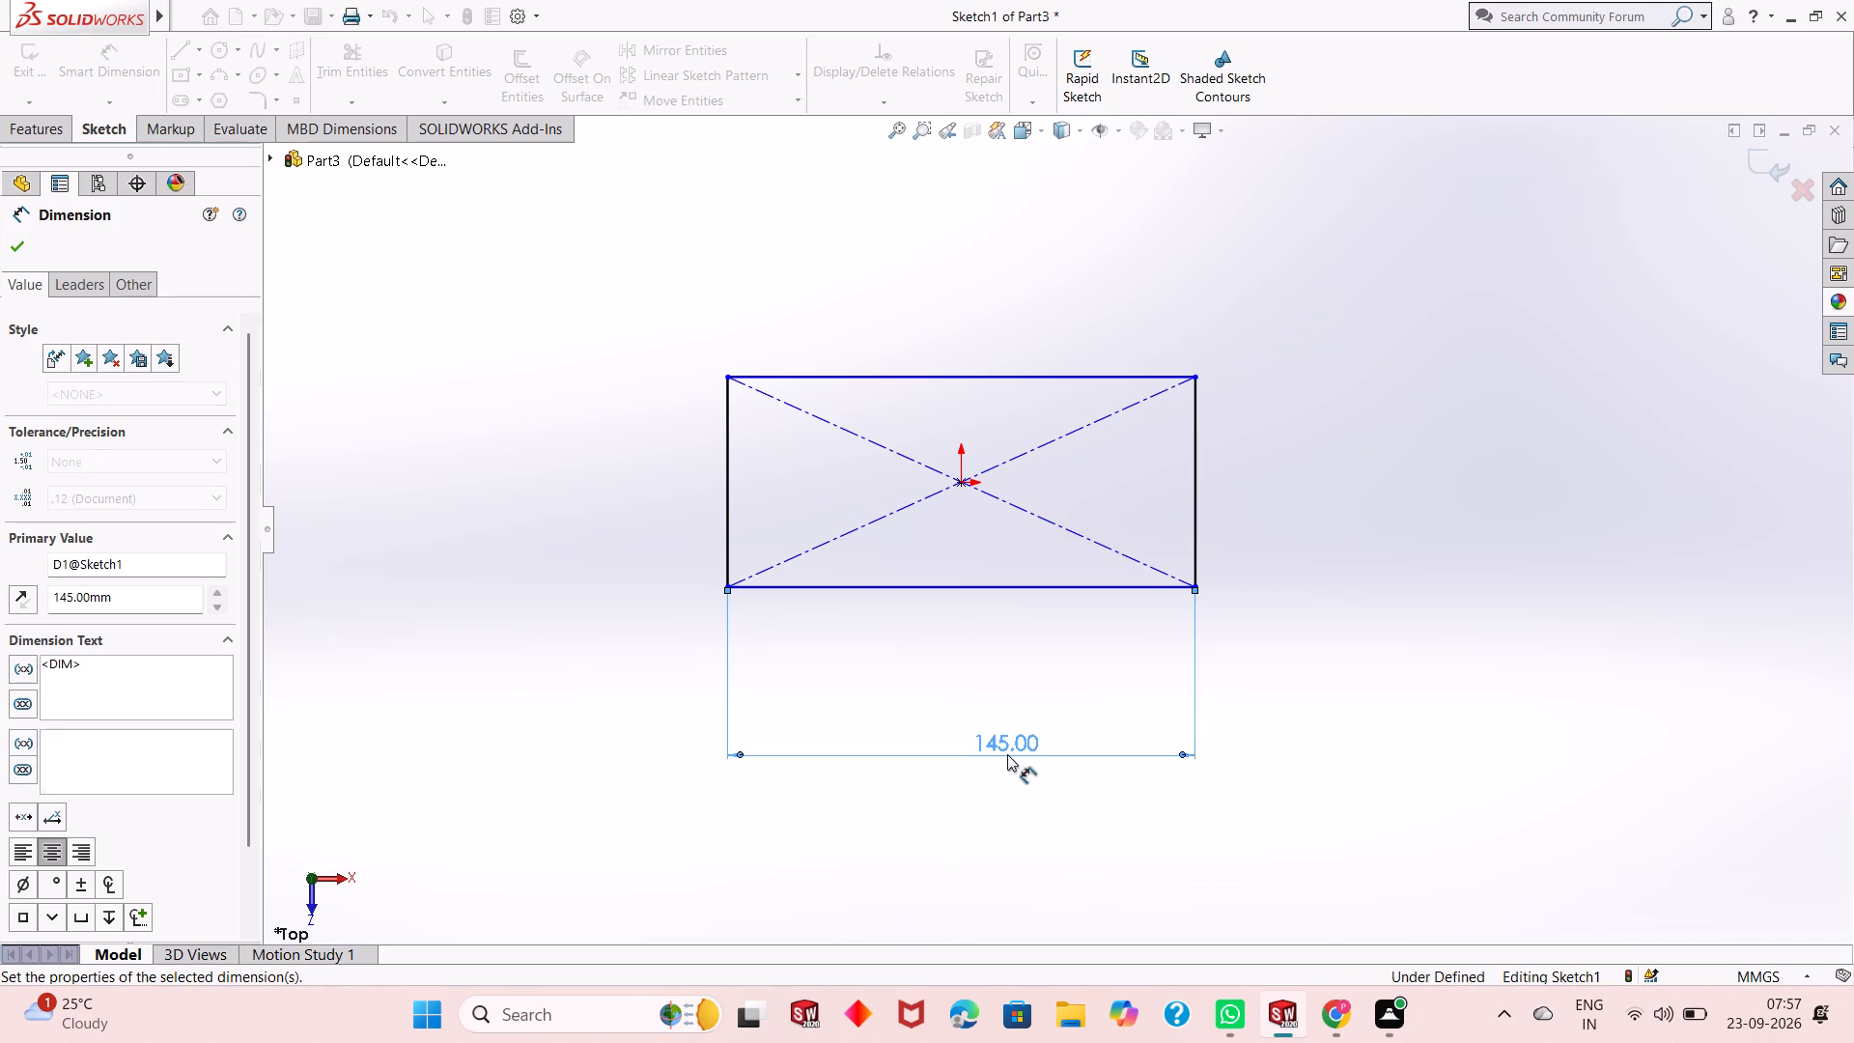
left_click(1200, 480)
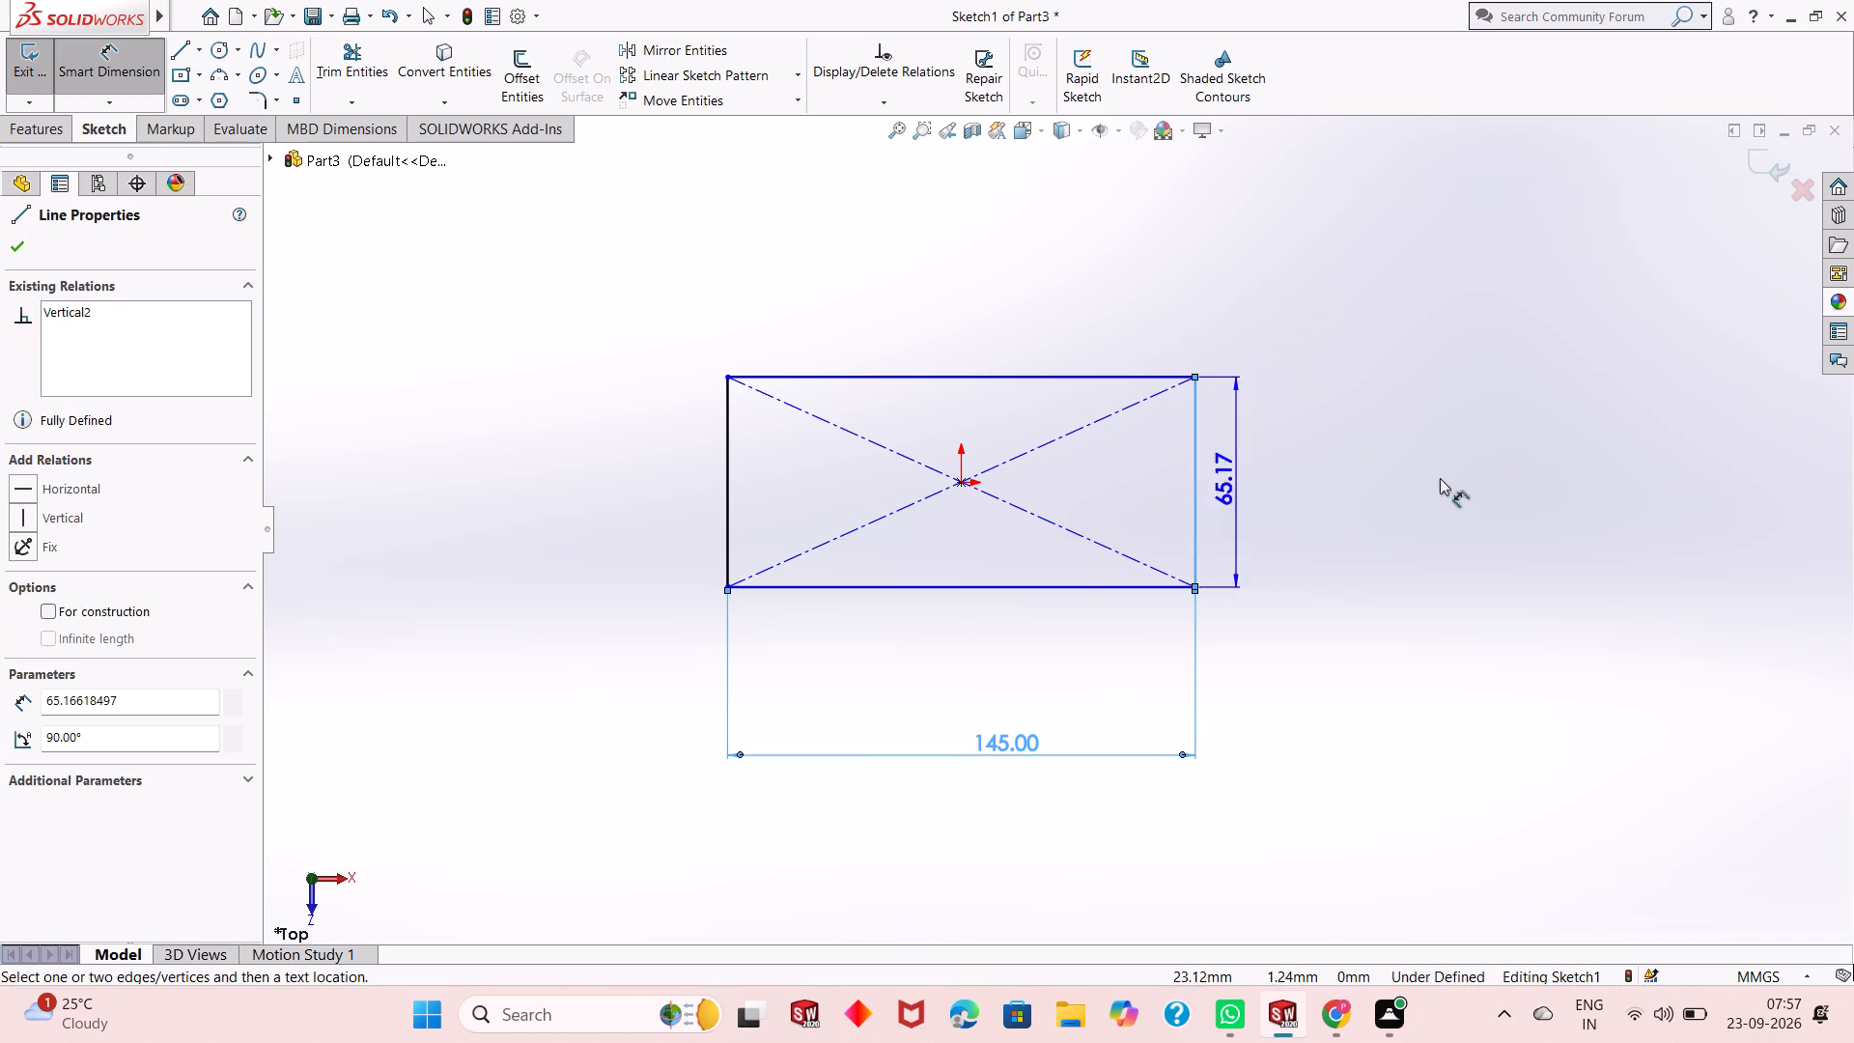
left_click(1486, 467)
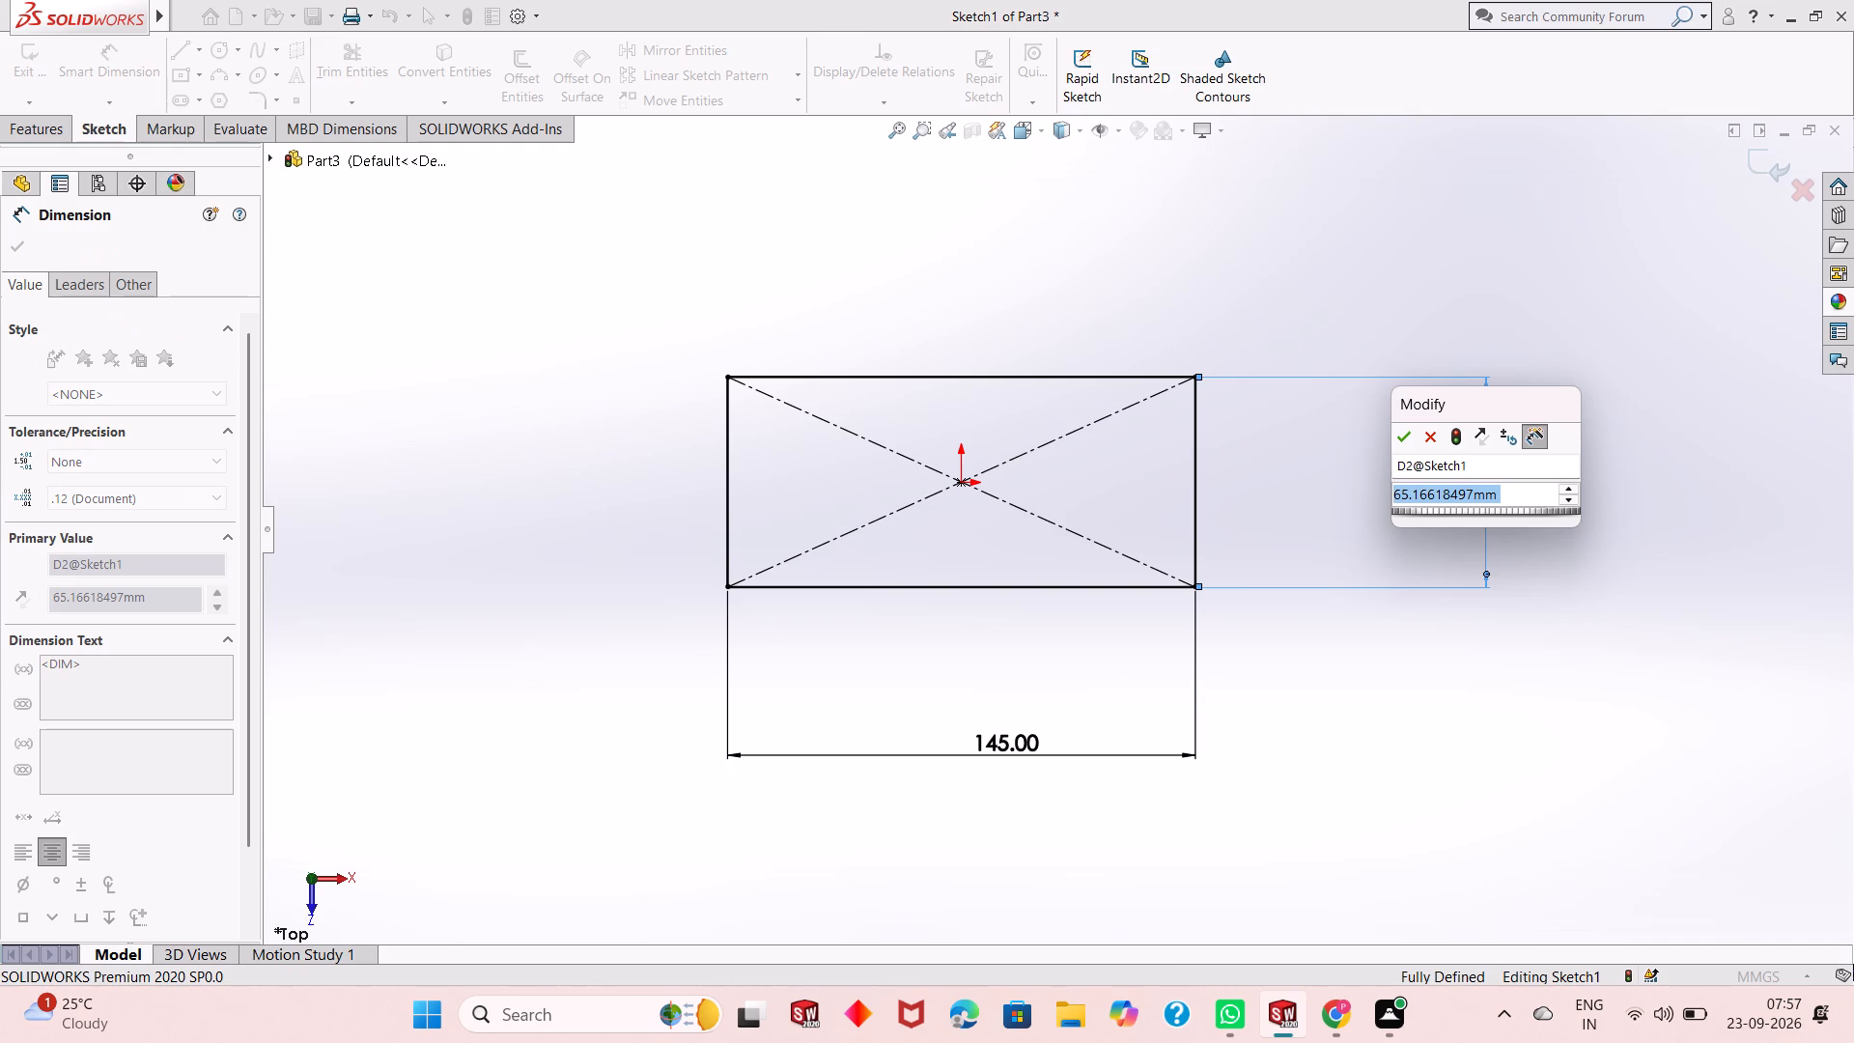
type("72")
key("Return")
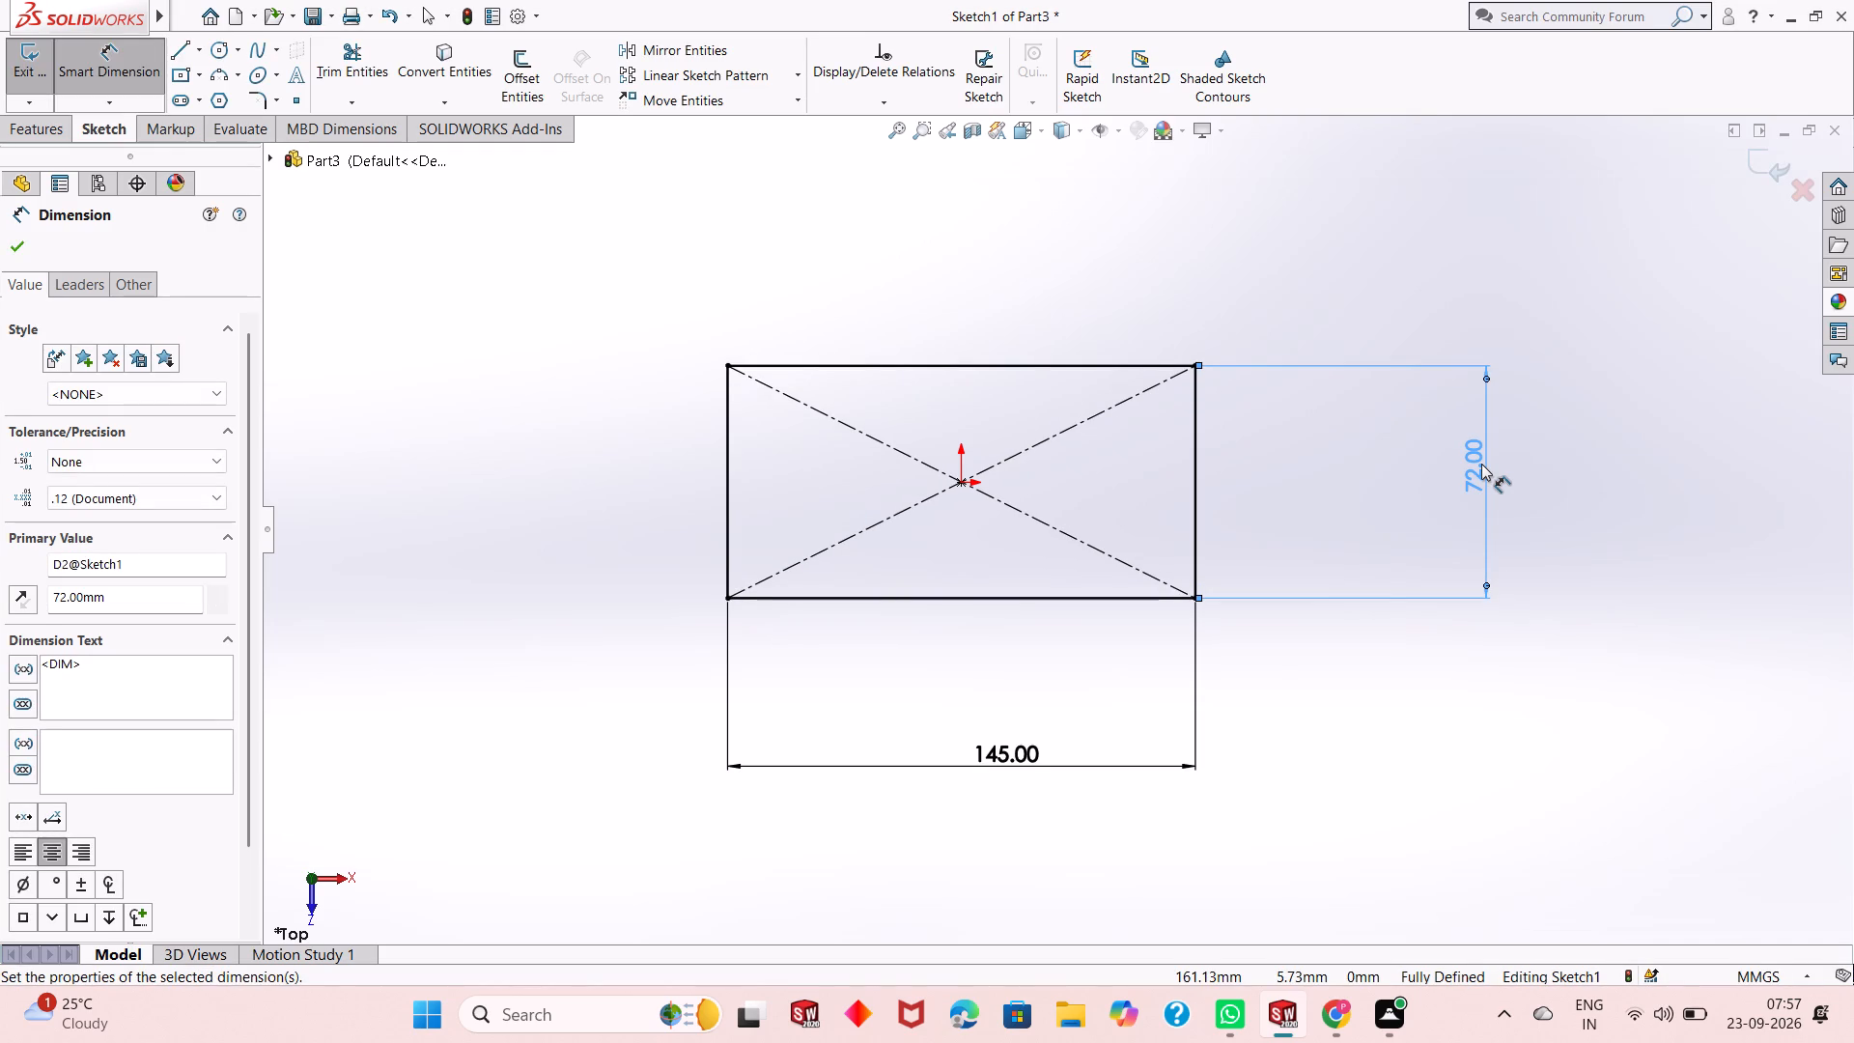
right_click(950, 281)
left_click(1014, 346)
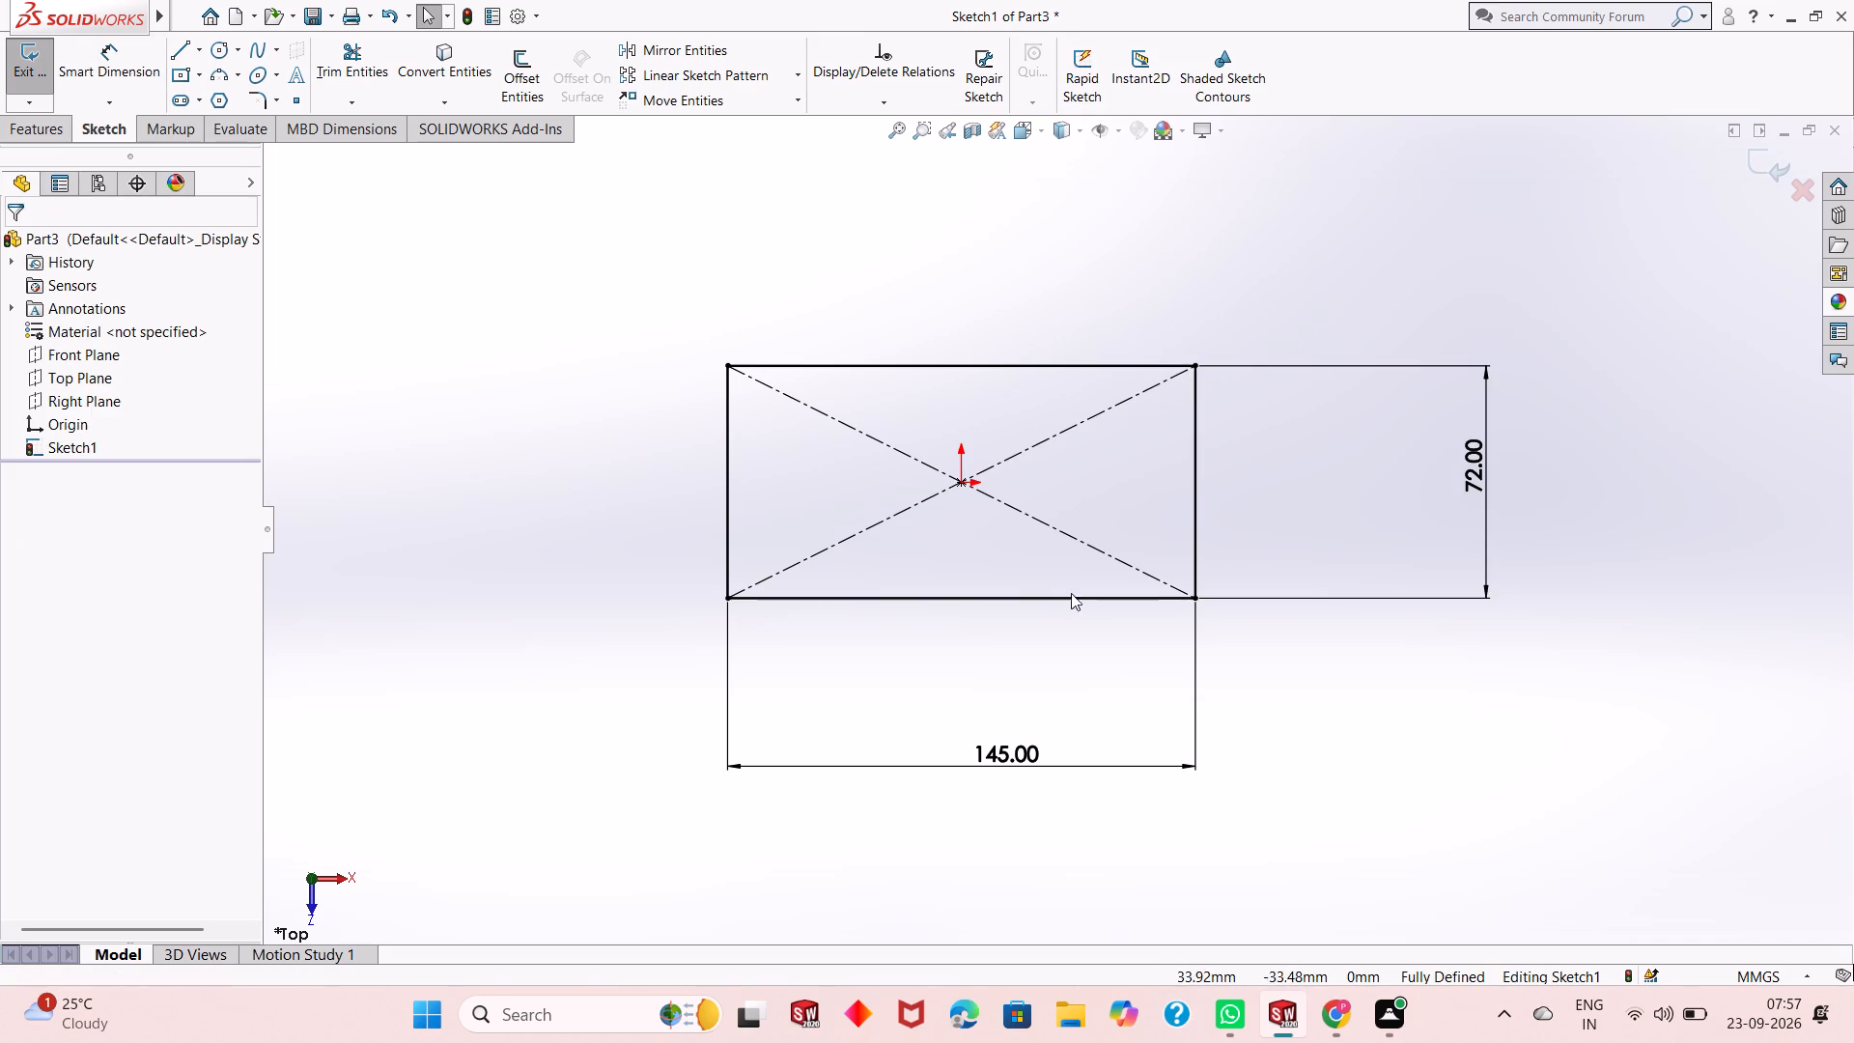
Extrude the rectangle sketch as a blind boss 25 mm deep from the sketch plane.
middle_click_drag(1067, 629, 1094, 384)
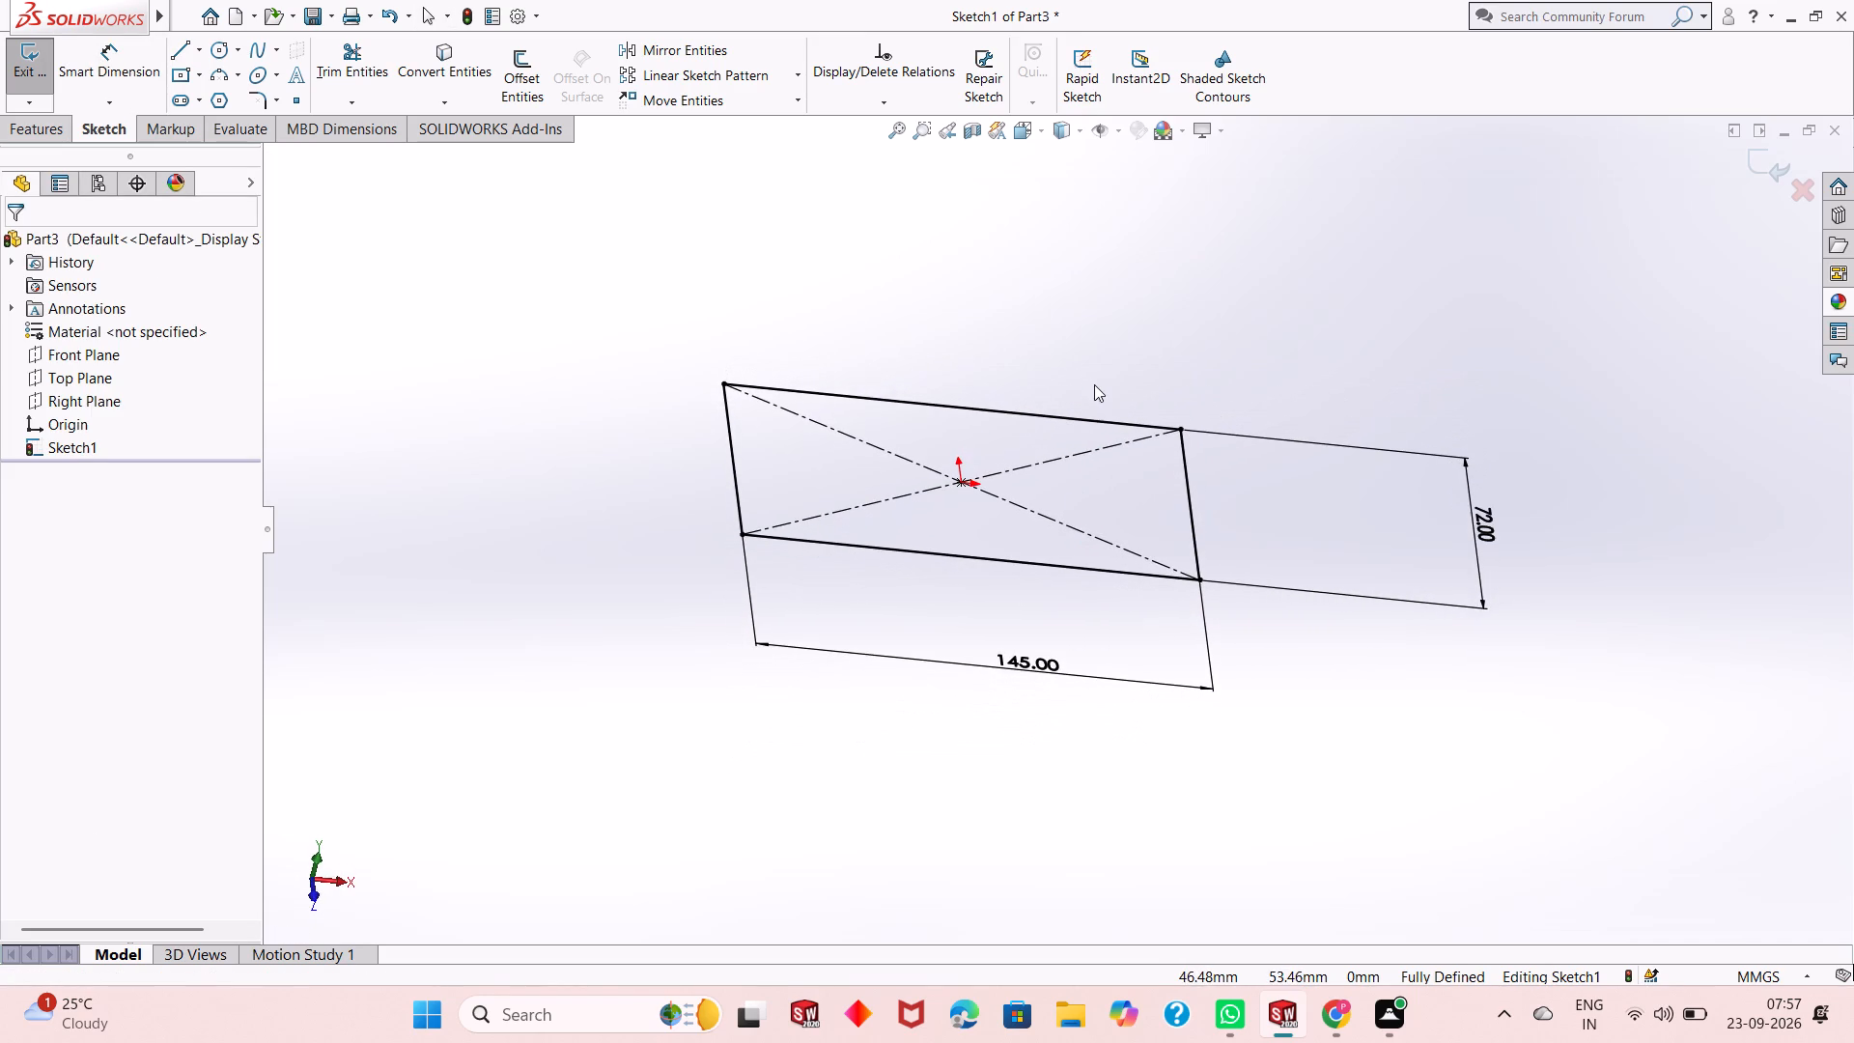
middle_click_drag(1066, 465, 1048, 517)
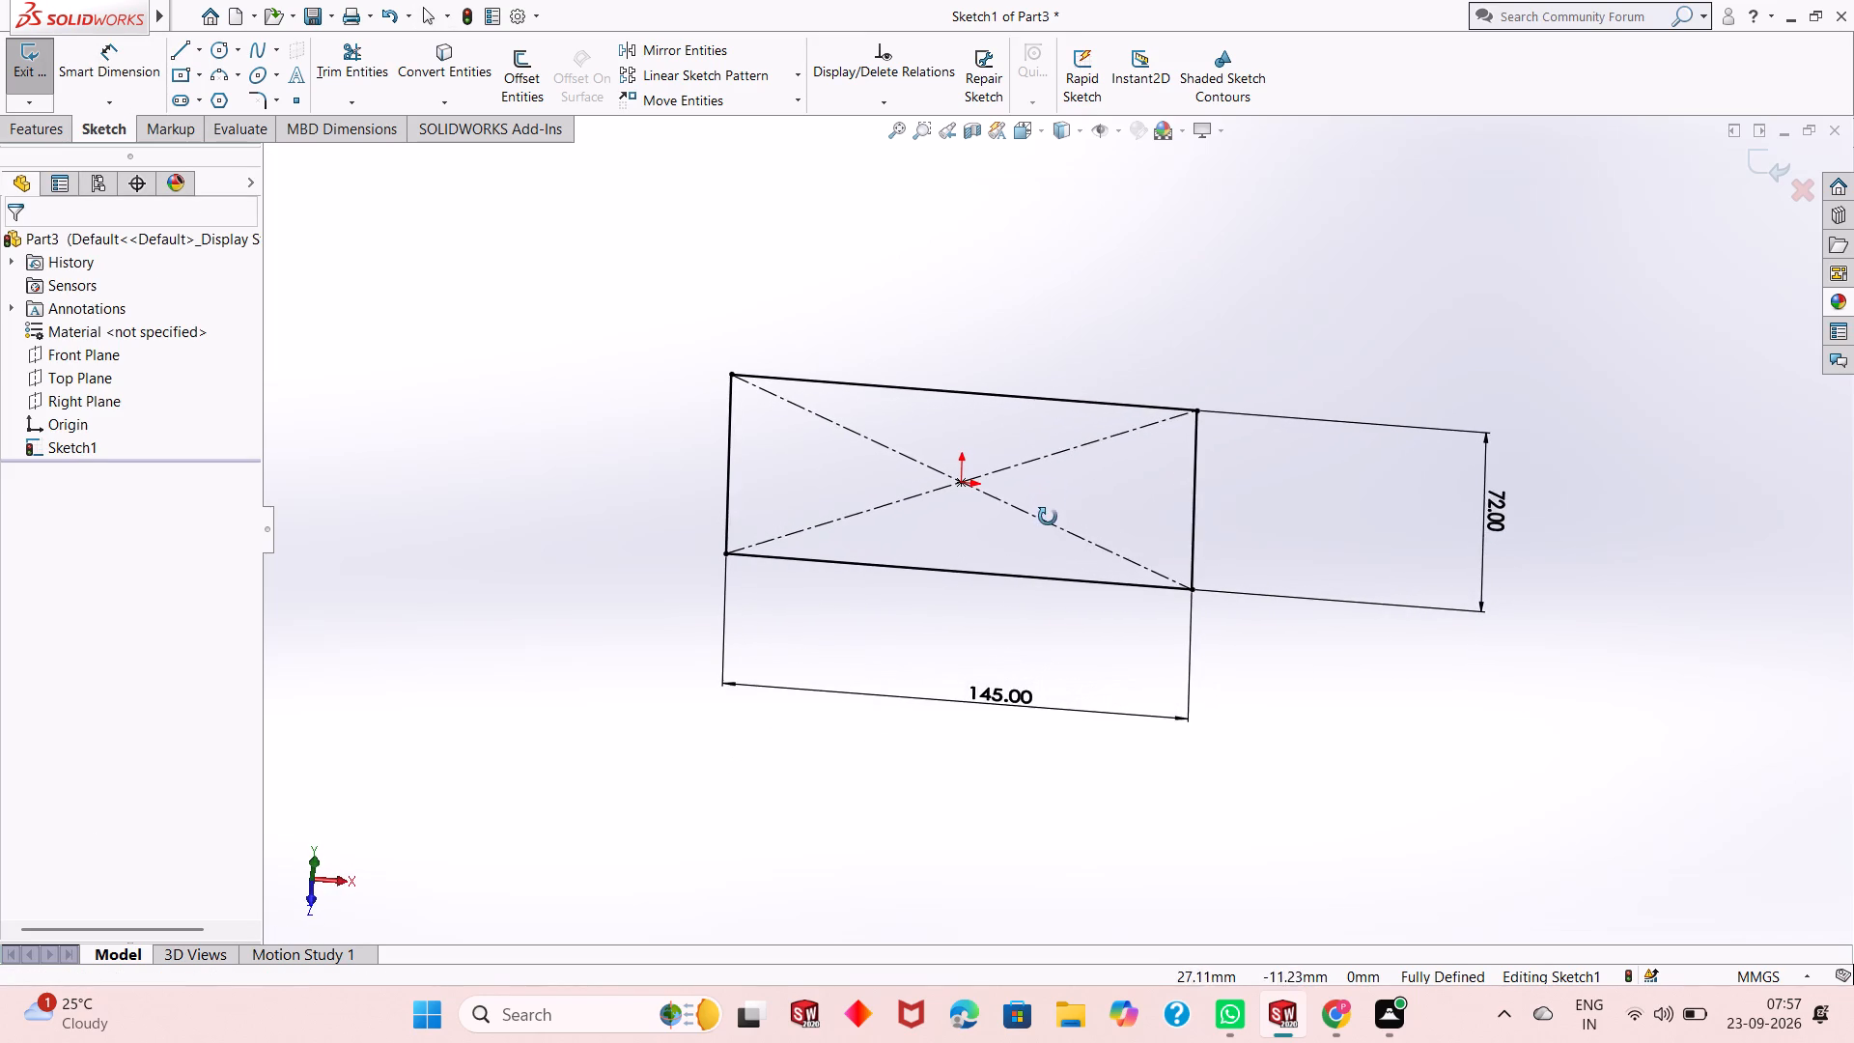
middle_click_drag(1048, 517, 1047, 520)
scroll(1040, 500, "down", 3)
scroll(969, 451, "up", 2)
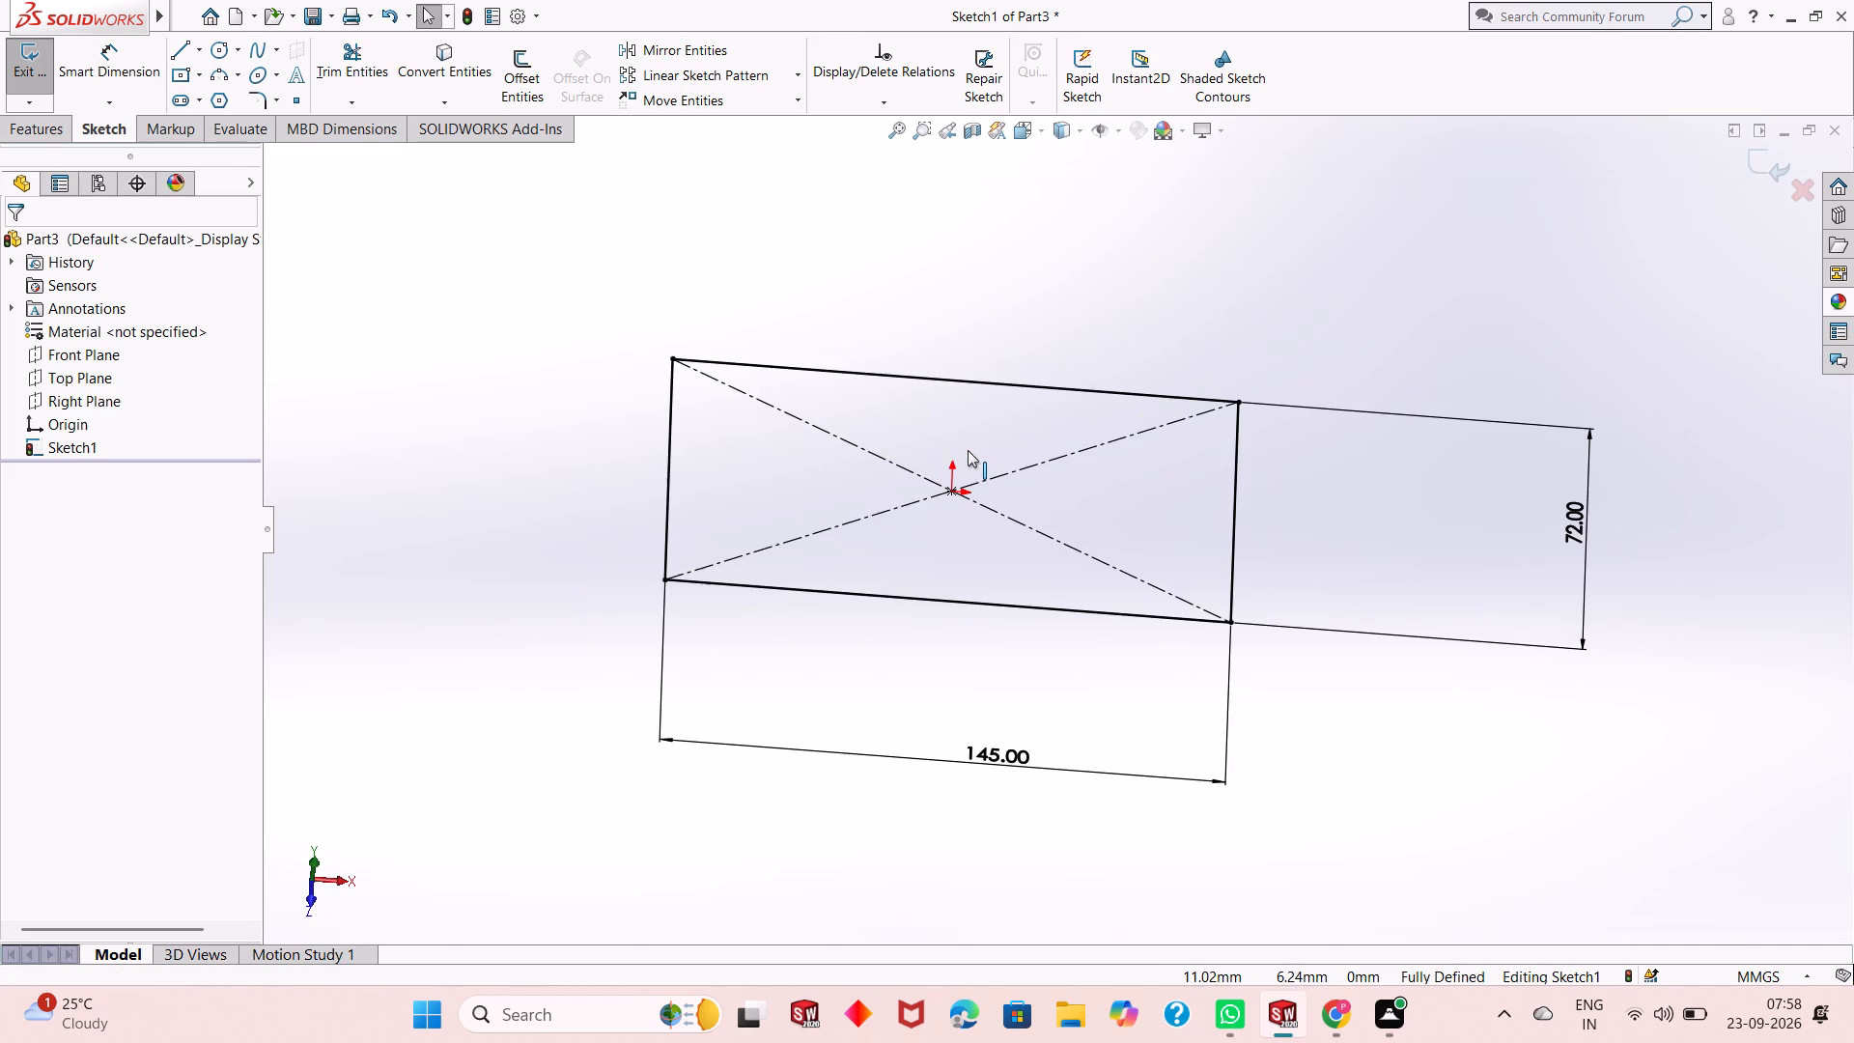
middle_click_drag(1101, 513, 1074, 507)
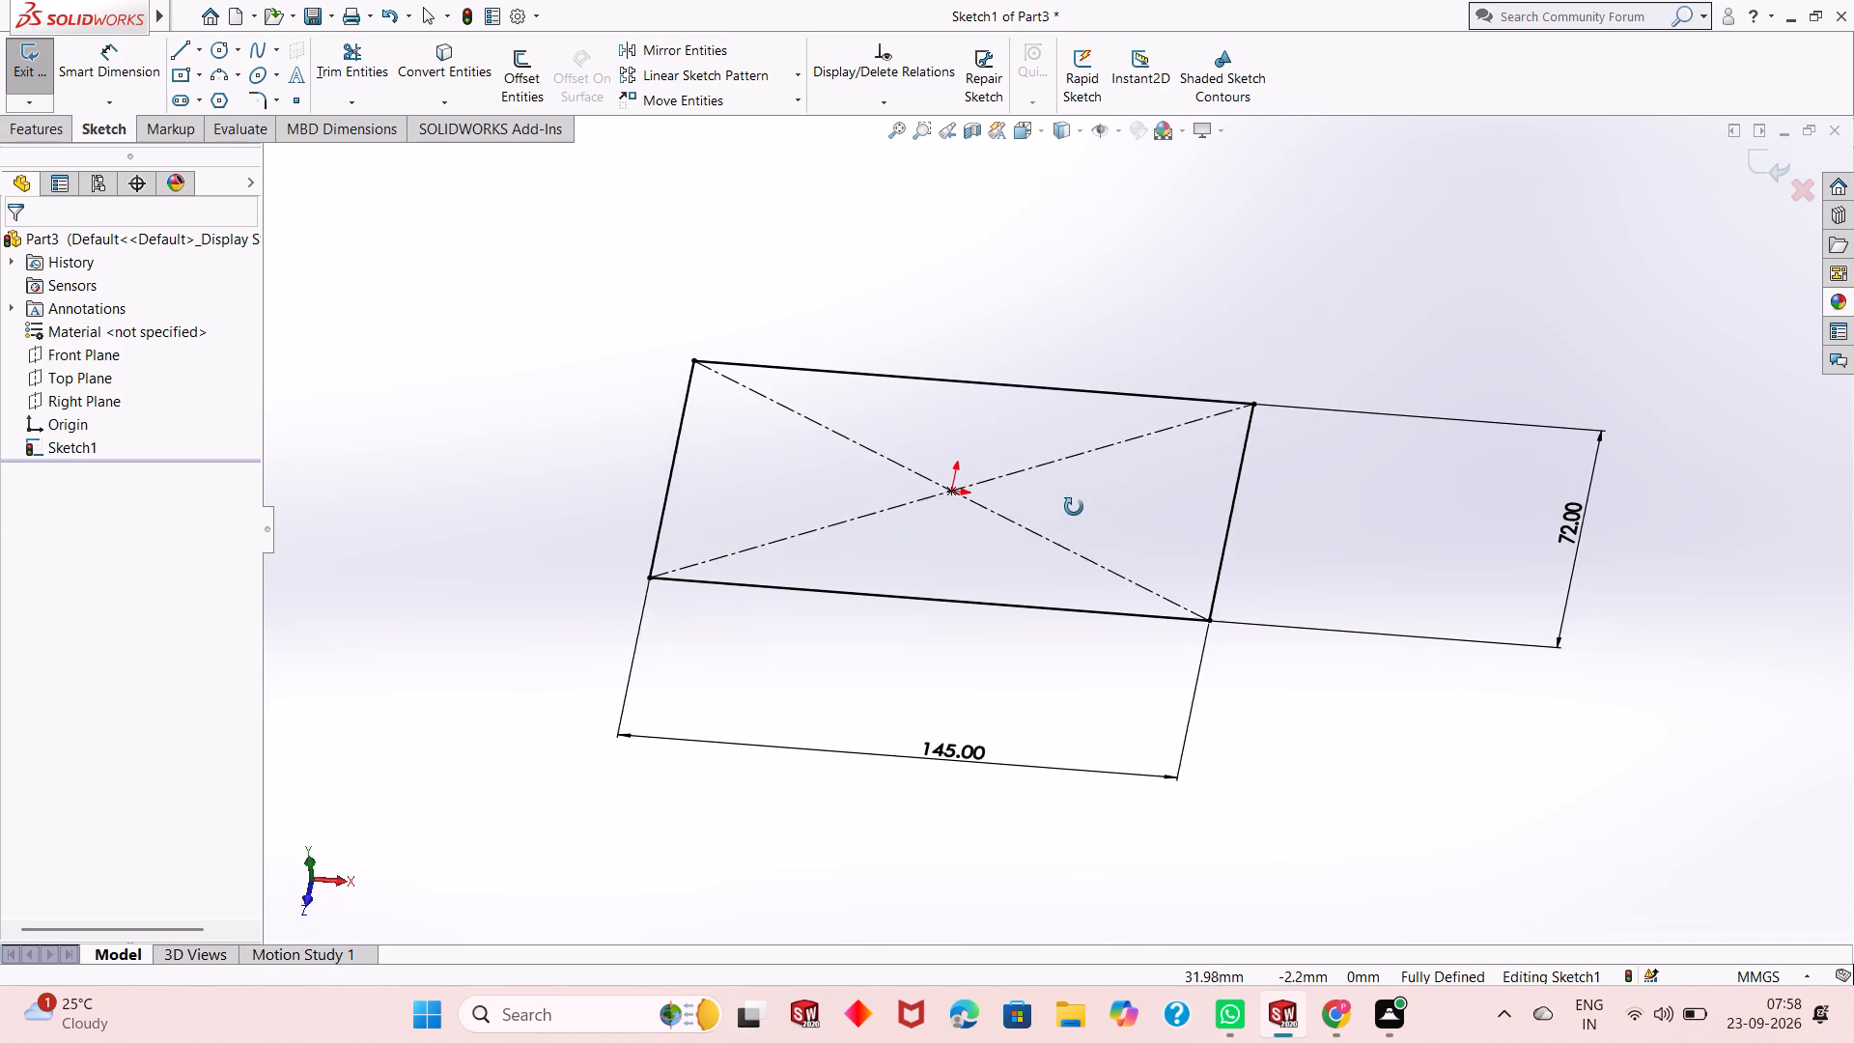
middle_click_drag(1074, 507, 1194, 371)
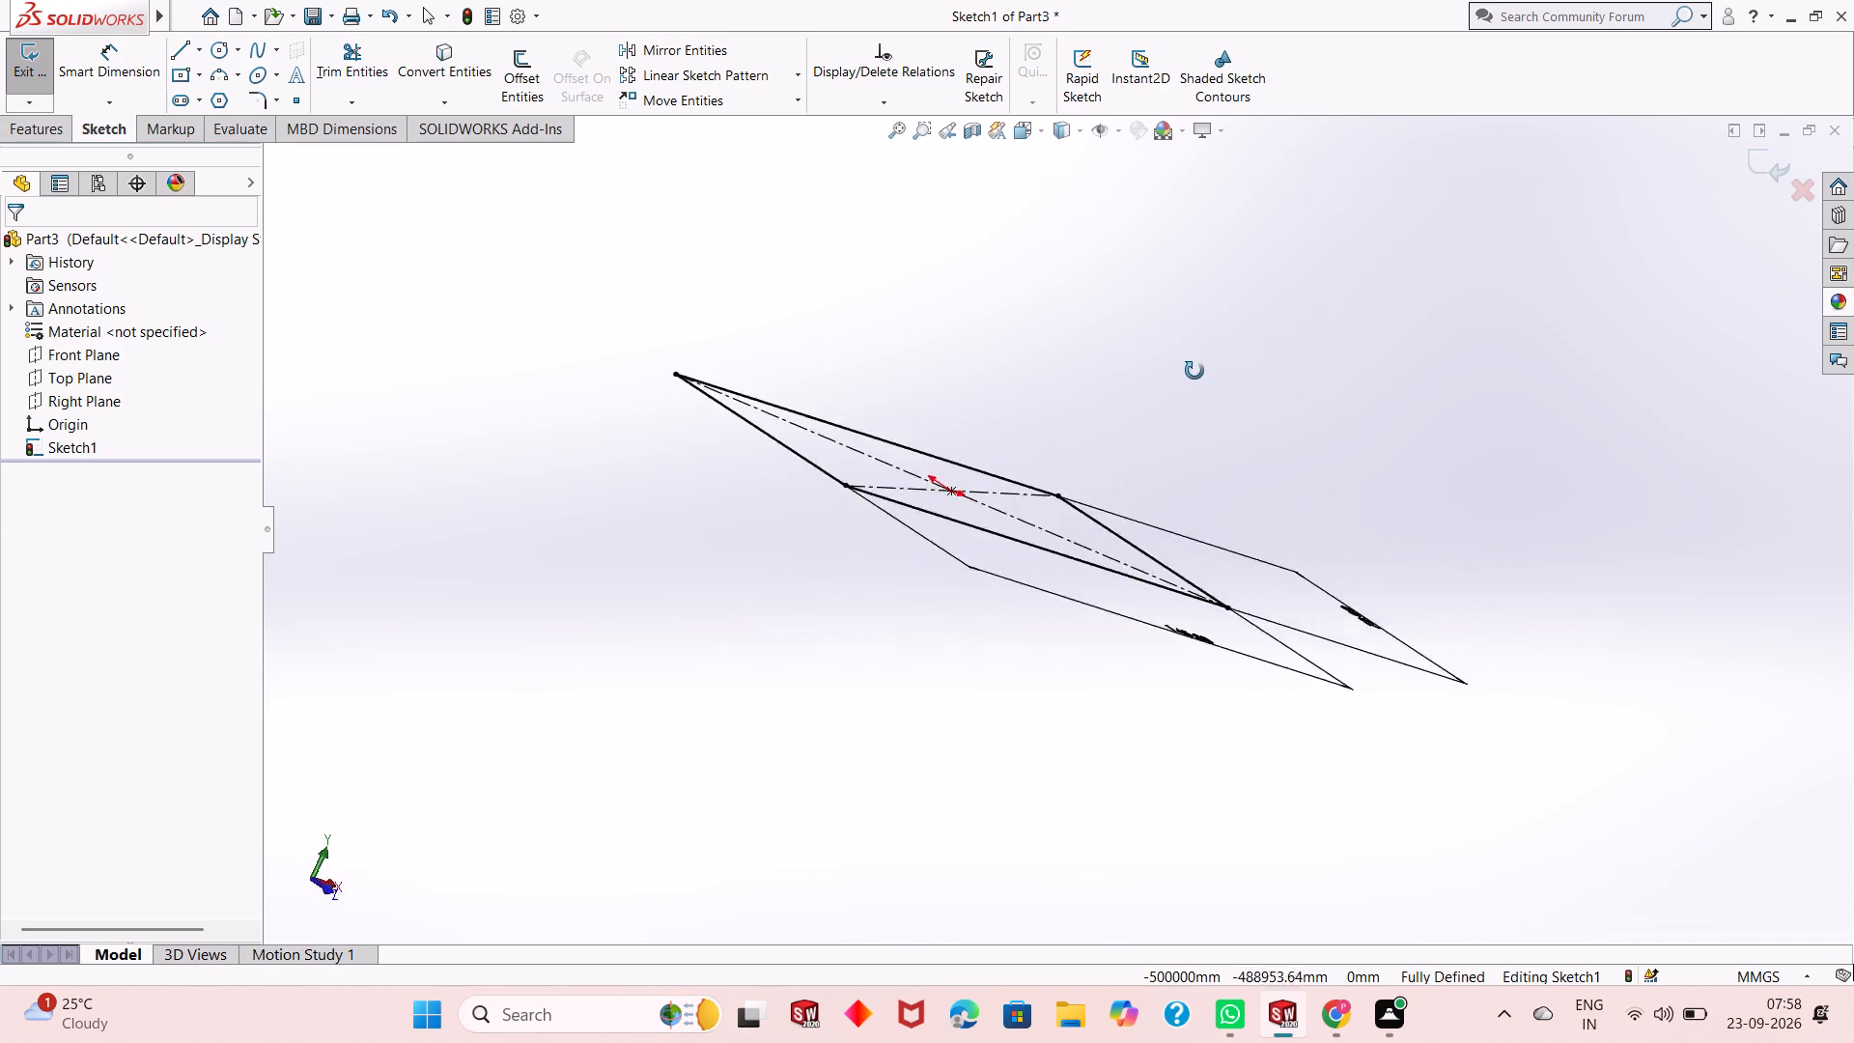
middle_click_drag(1194, 371, 1098, 617)
scroll(1047, 540, "up", 1)
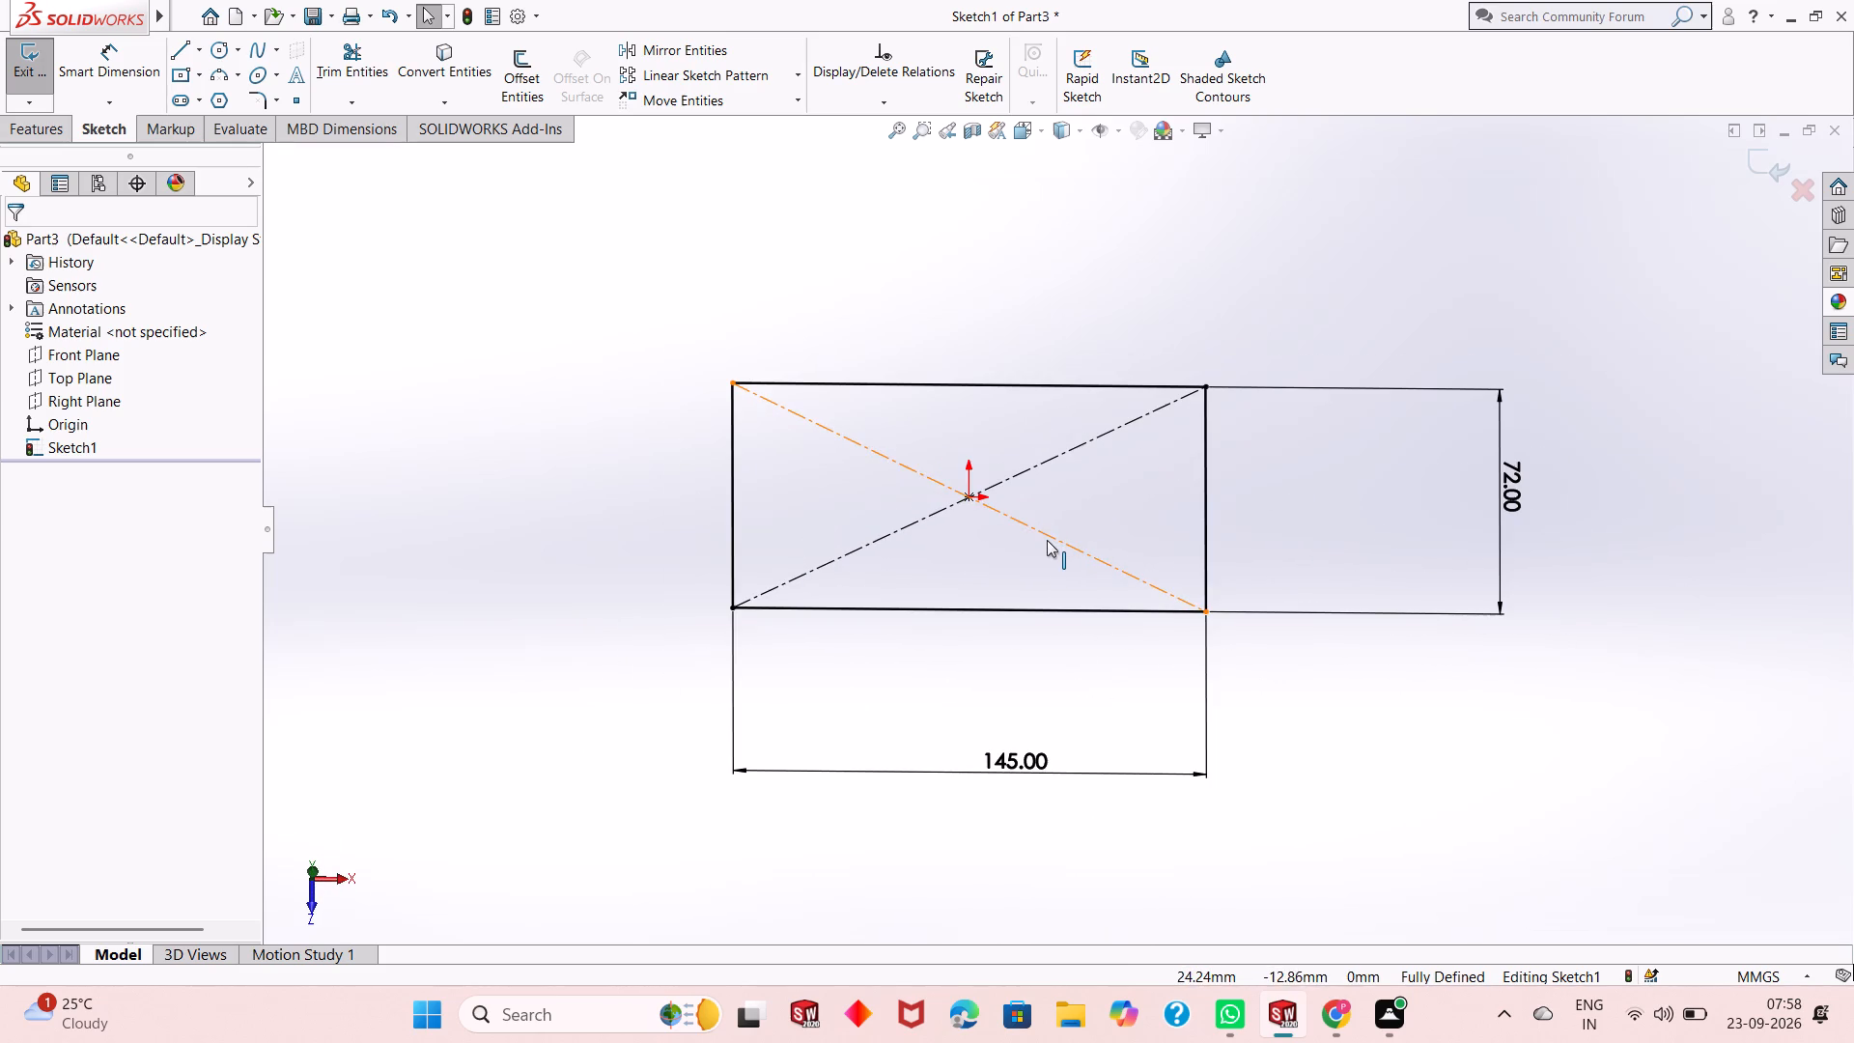
left_click(48, 135)
left_click(45, 93)
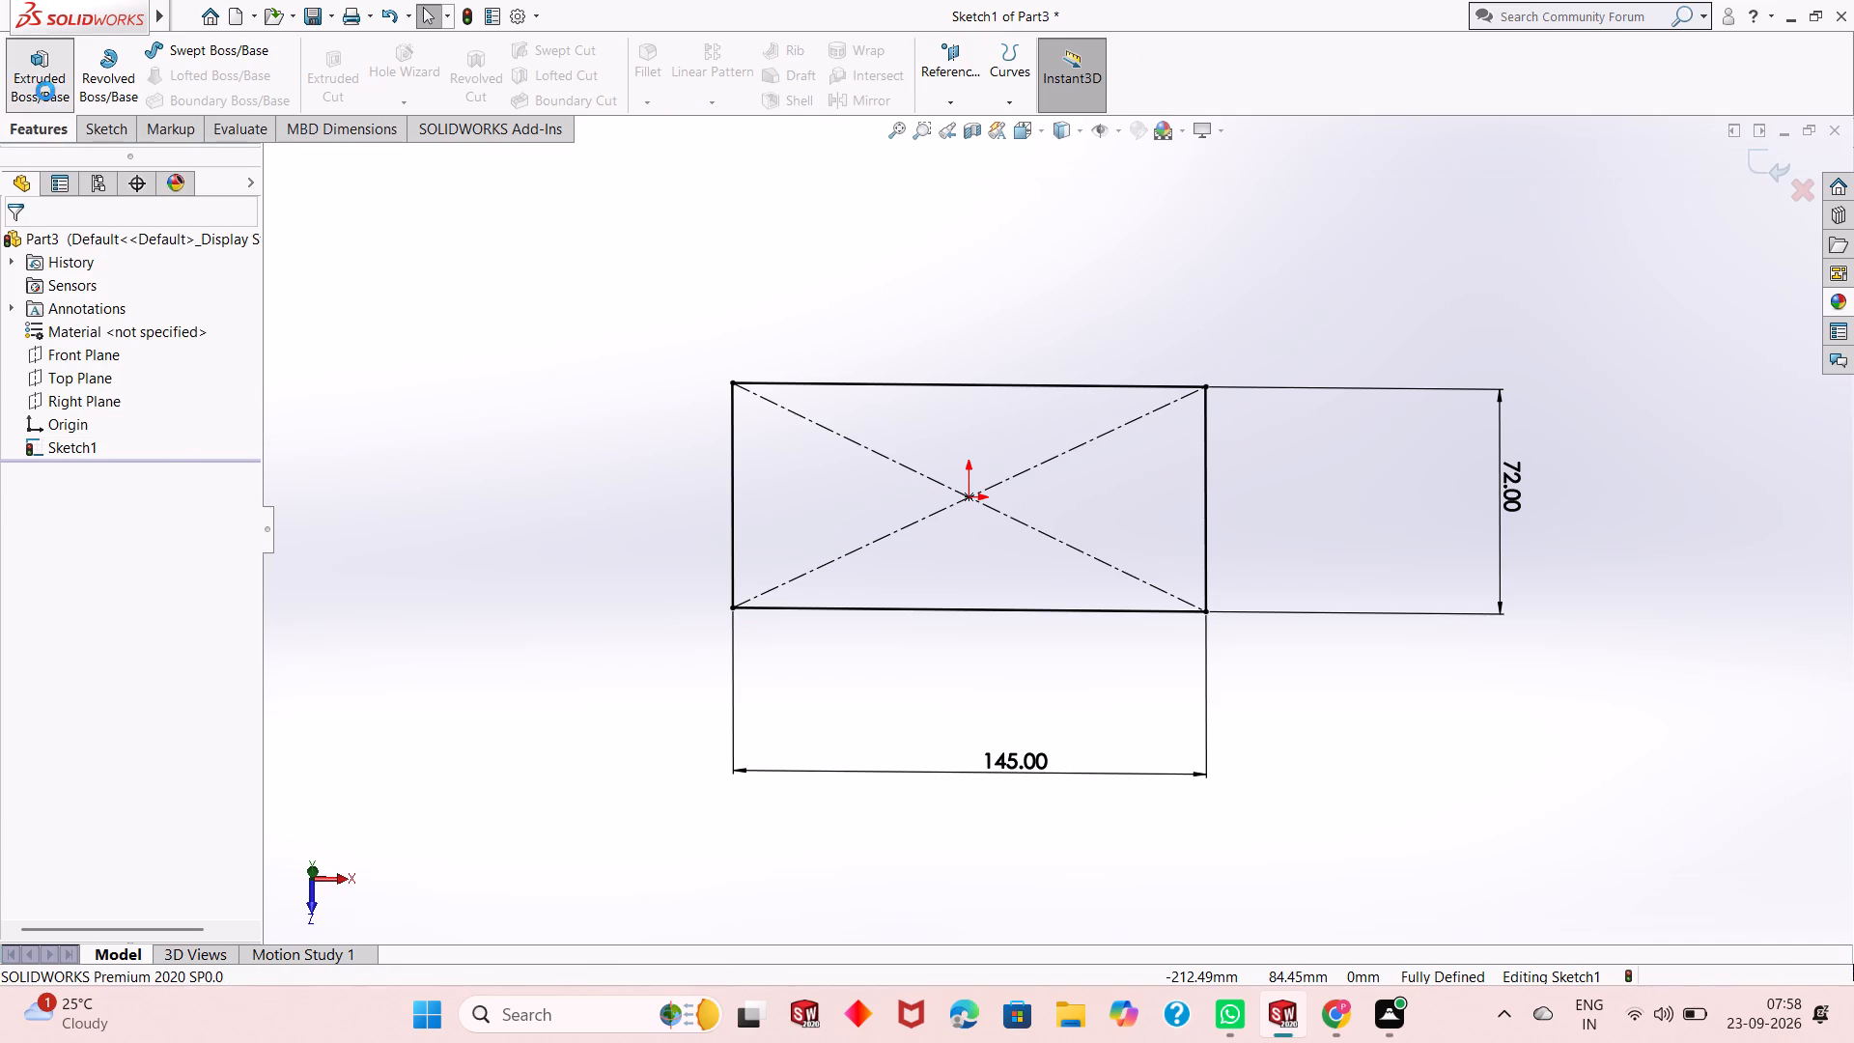
scroll(1061, 548, "down", 2)
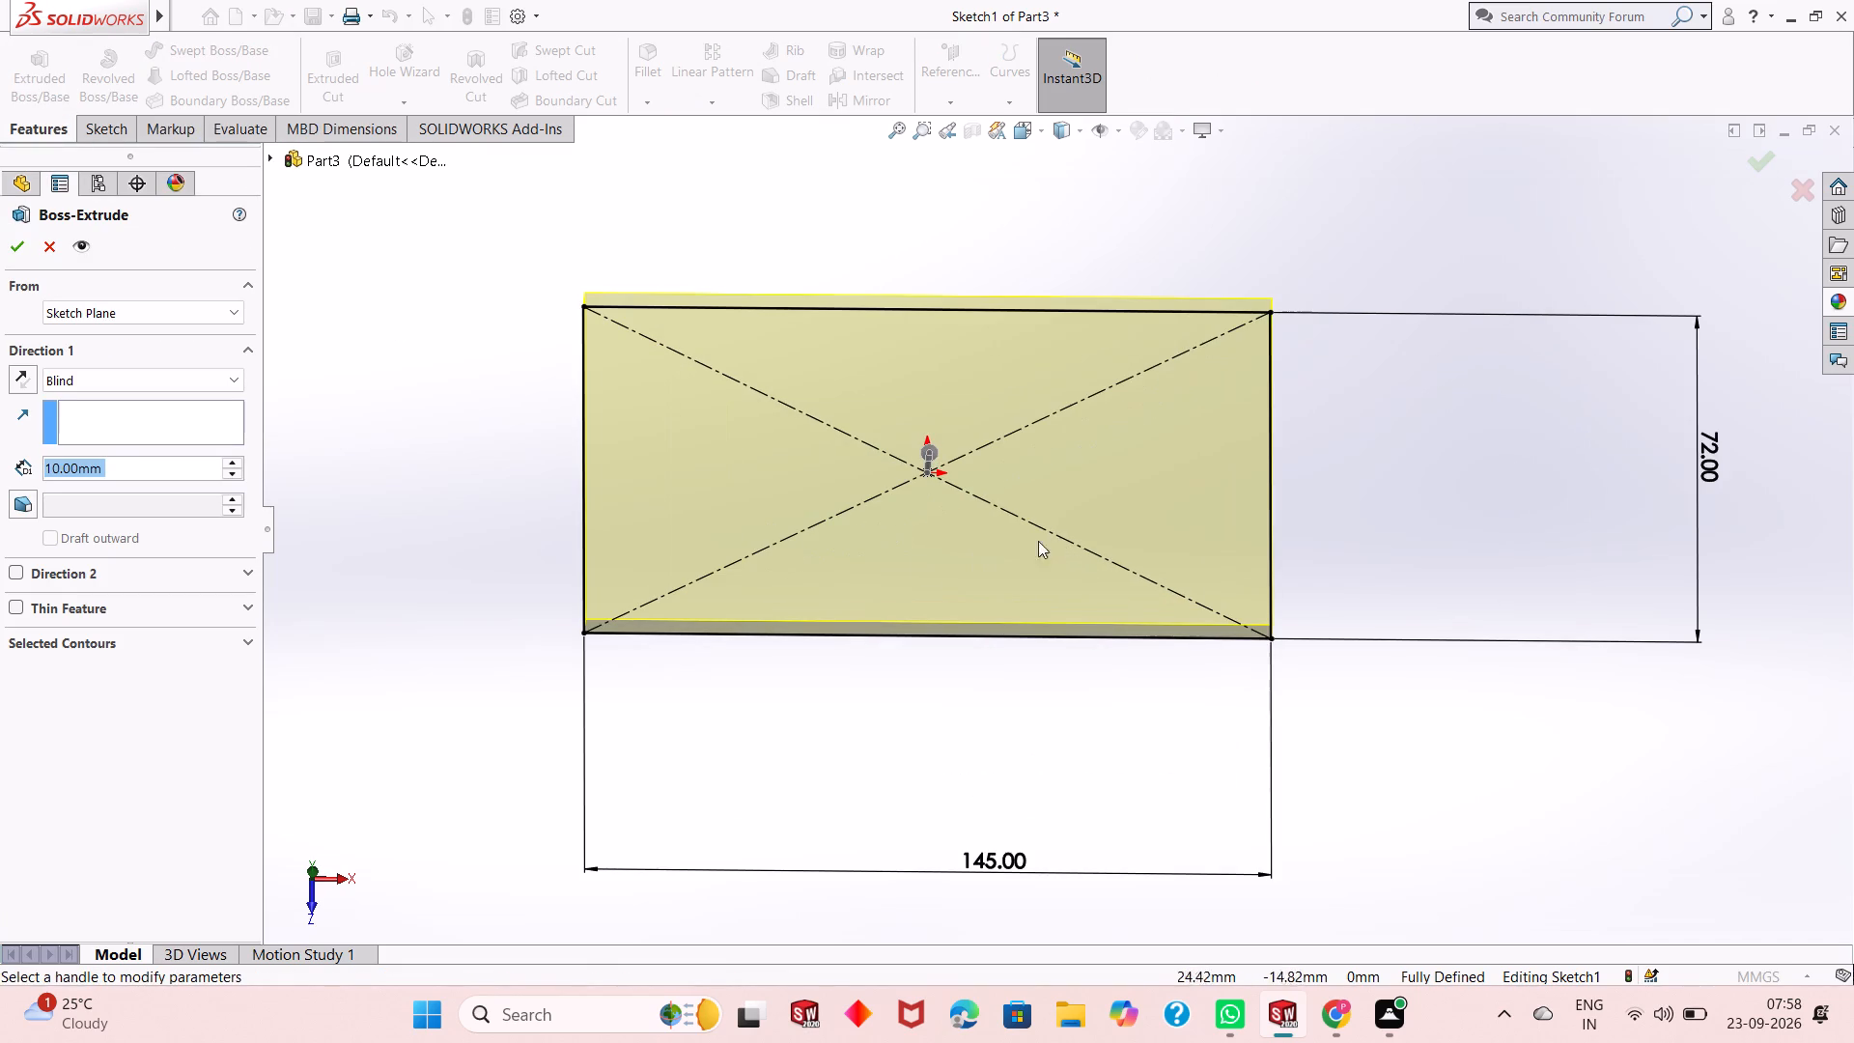
middle_click_drag(855, 703, 852, 484)
scroll(852, 484, "up", 2)
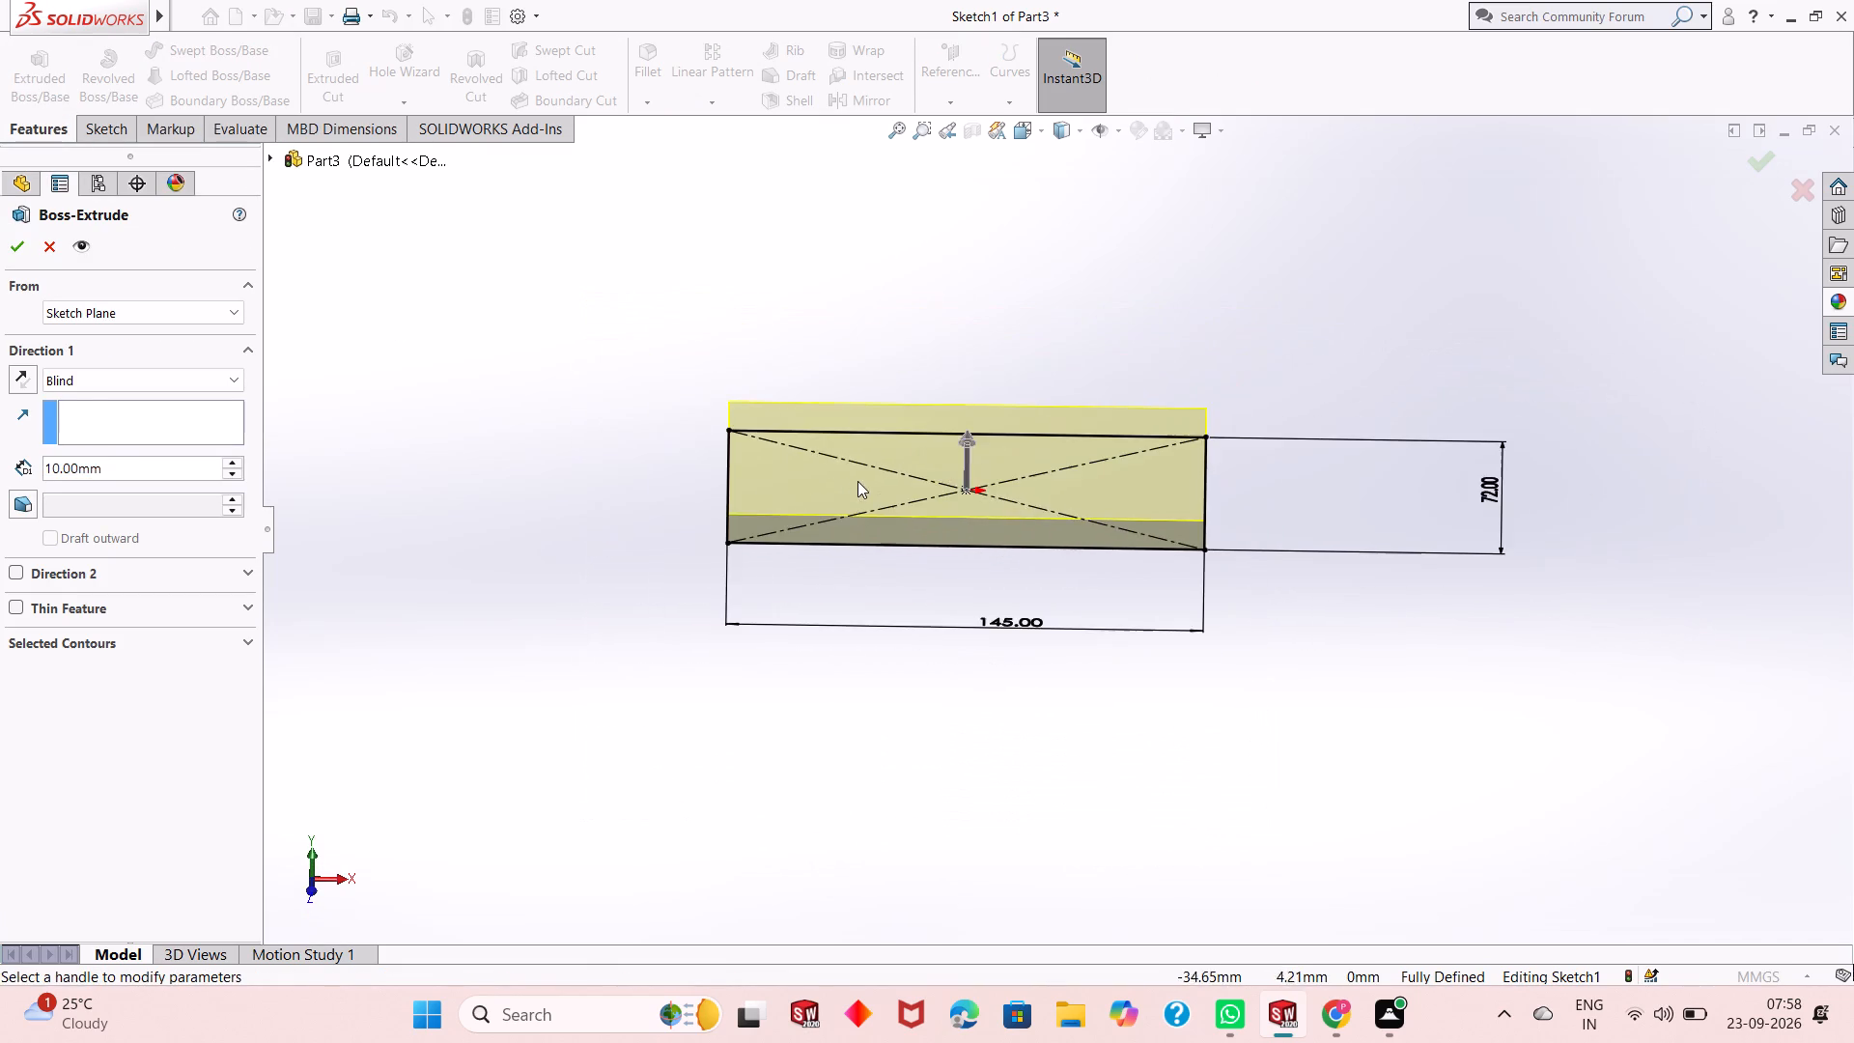
scroll(961, 444, "down", 3)
double_click(169, 470)
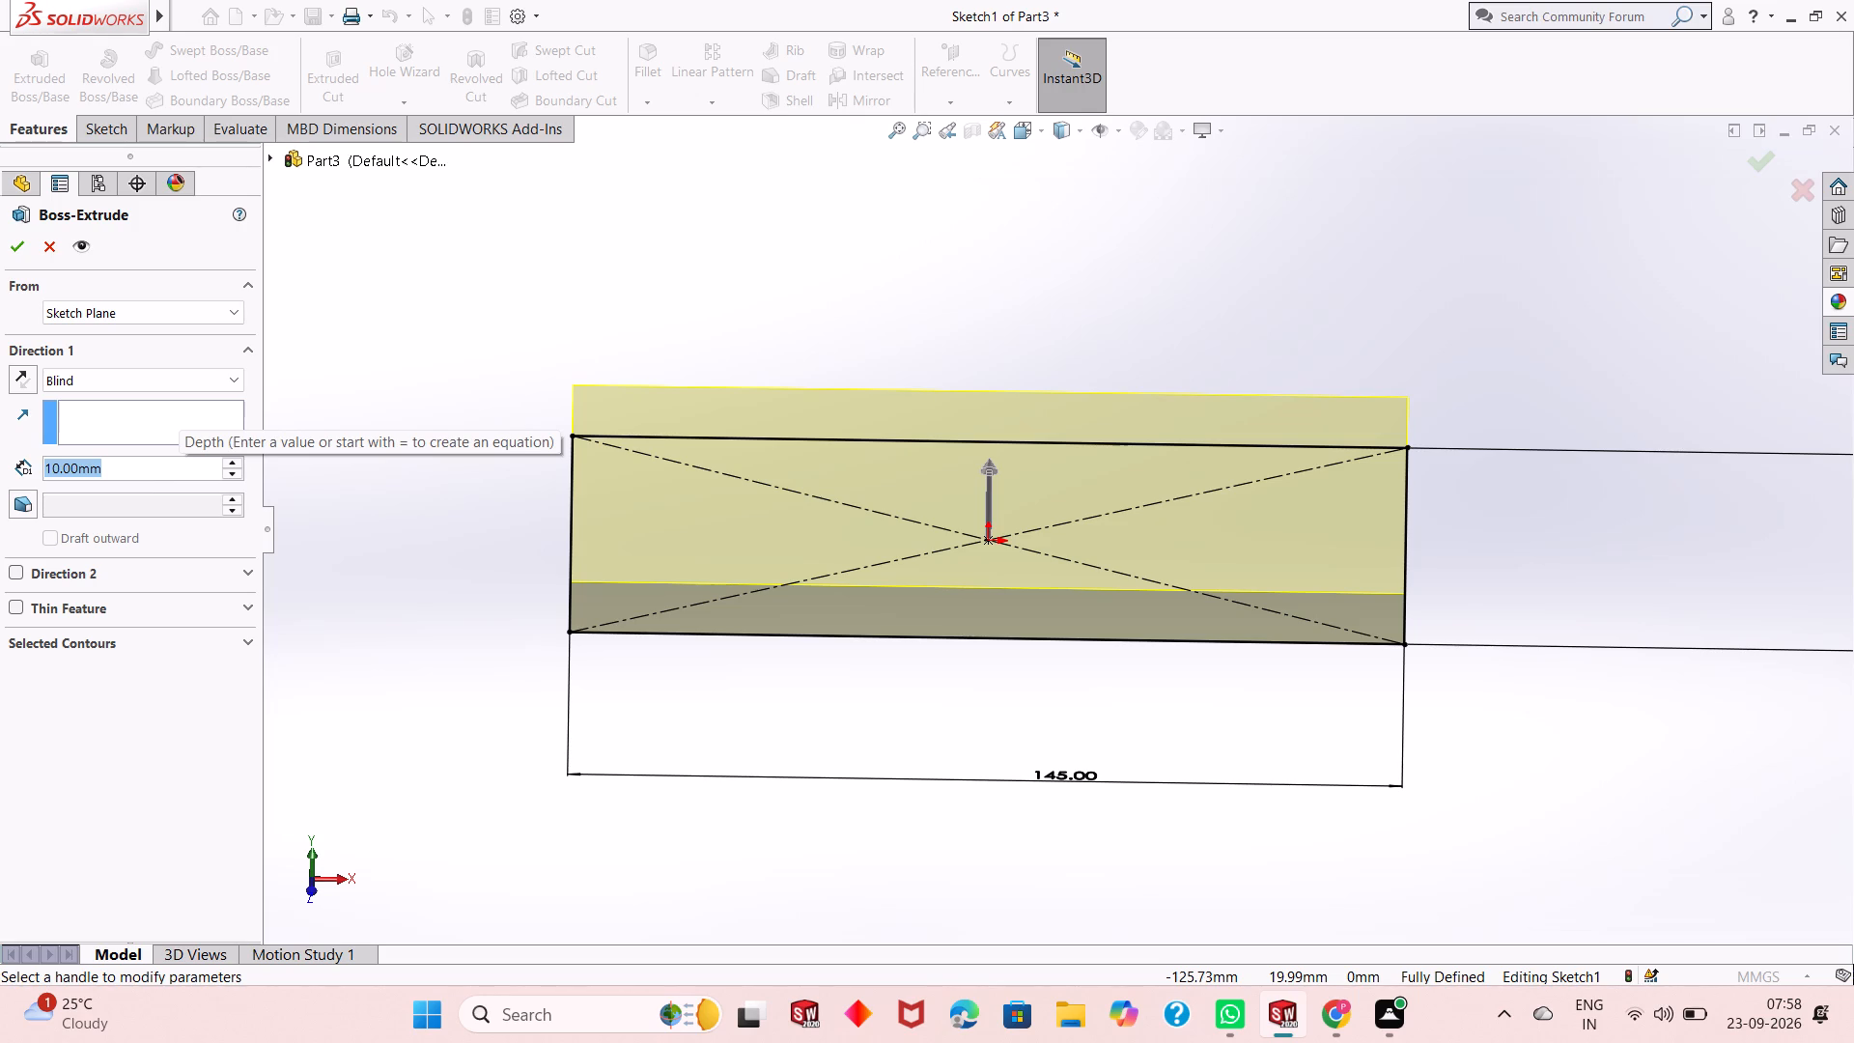
type("25")
key("Return")
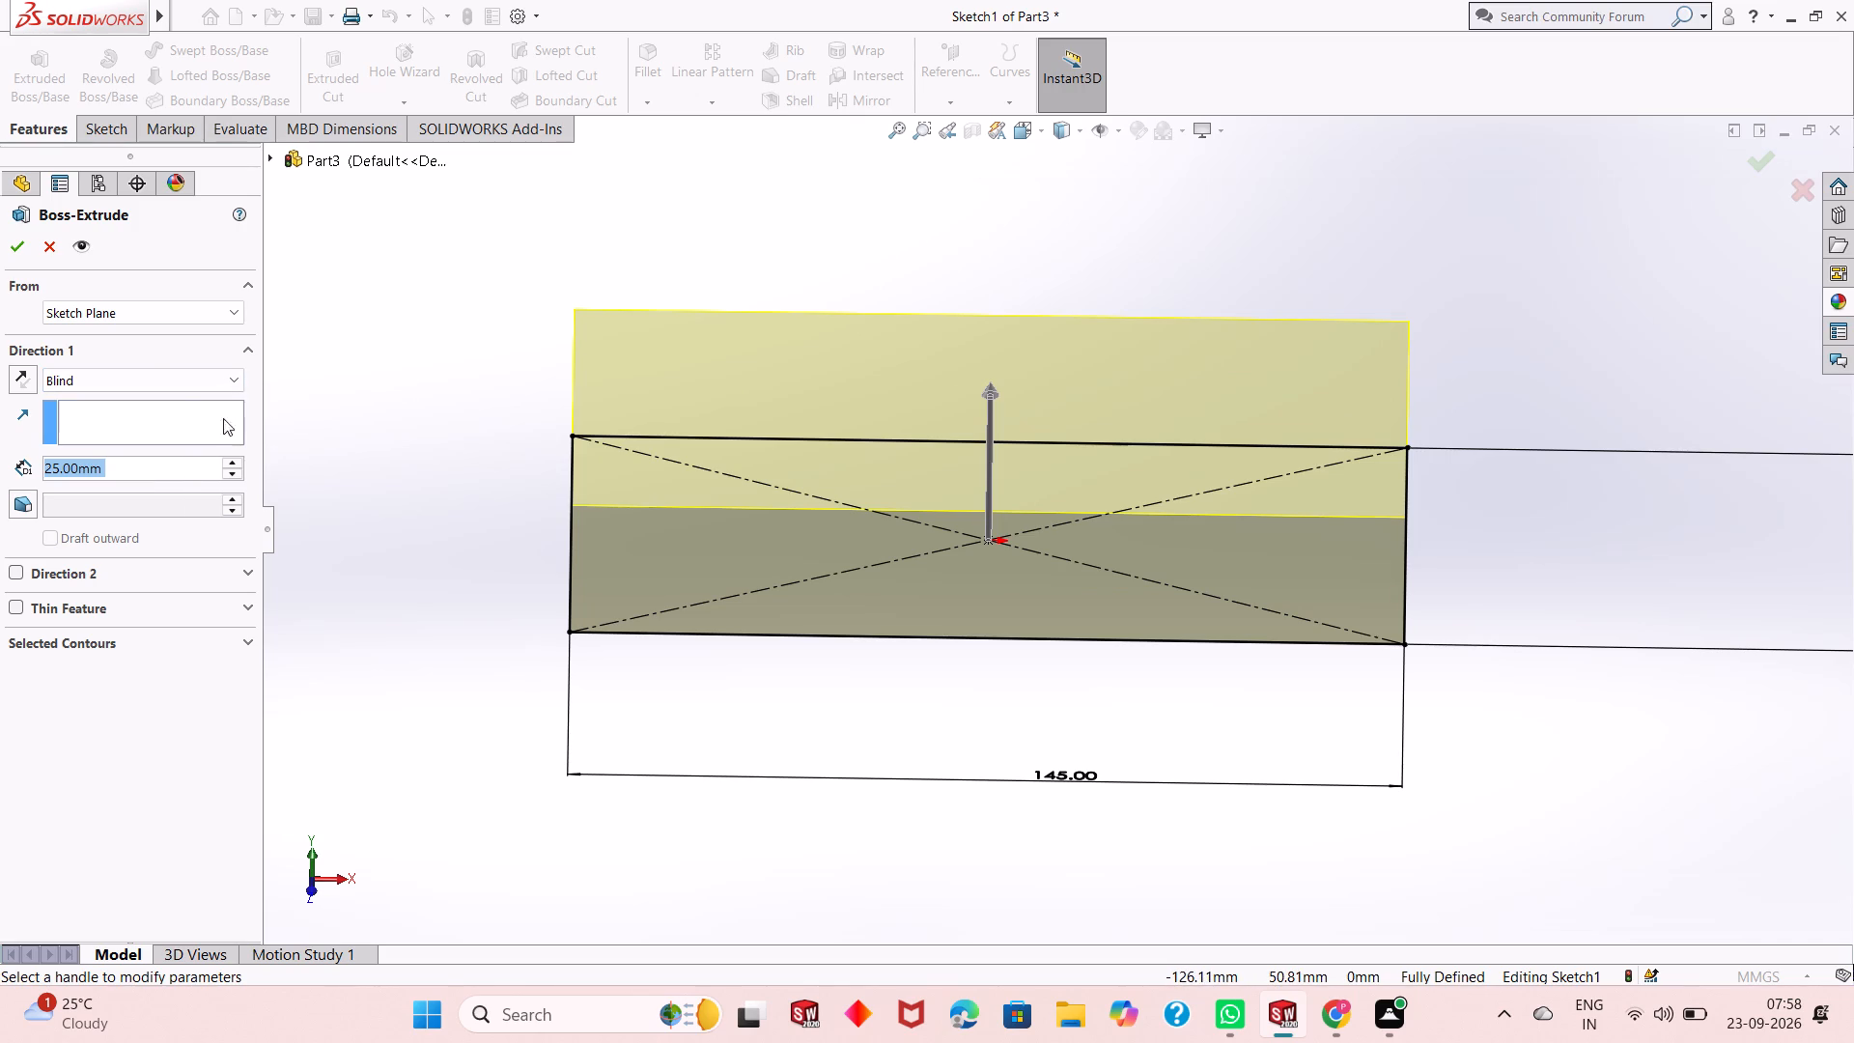
left_click(17, 251)
left_click(360, 387)
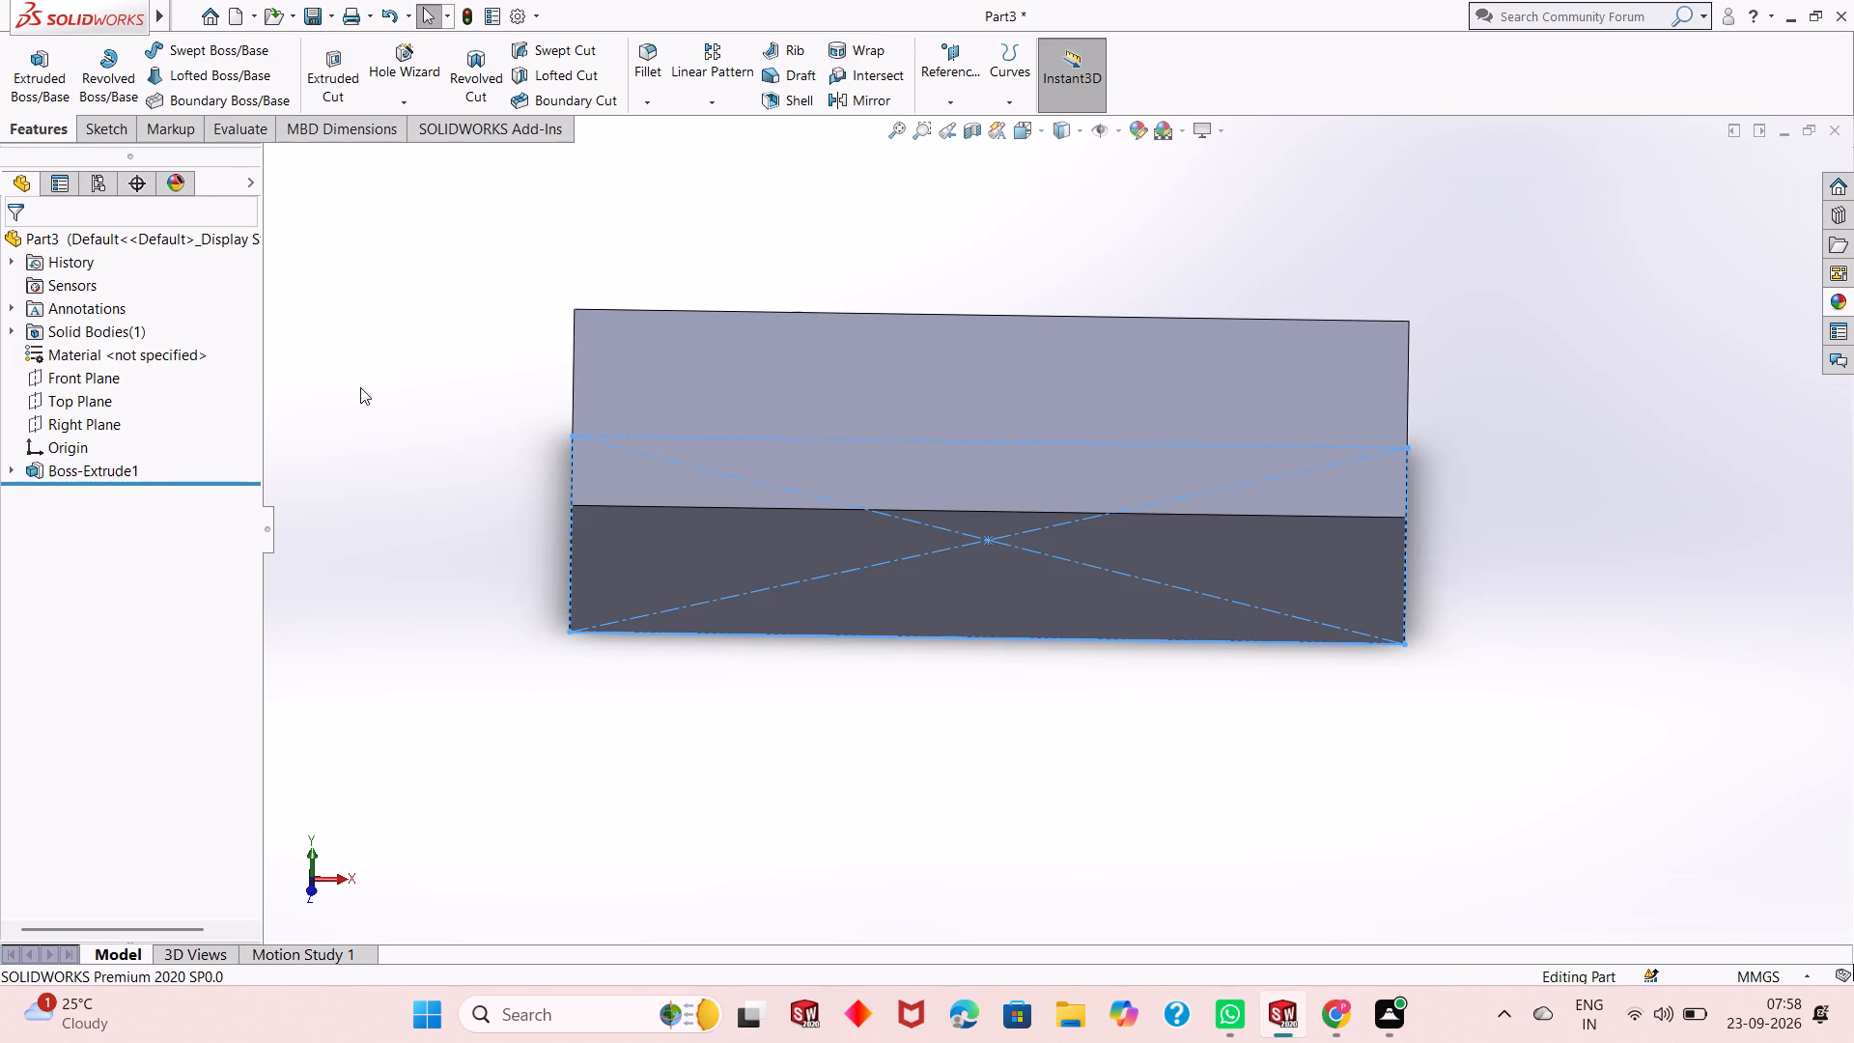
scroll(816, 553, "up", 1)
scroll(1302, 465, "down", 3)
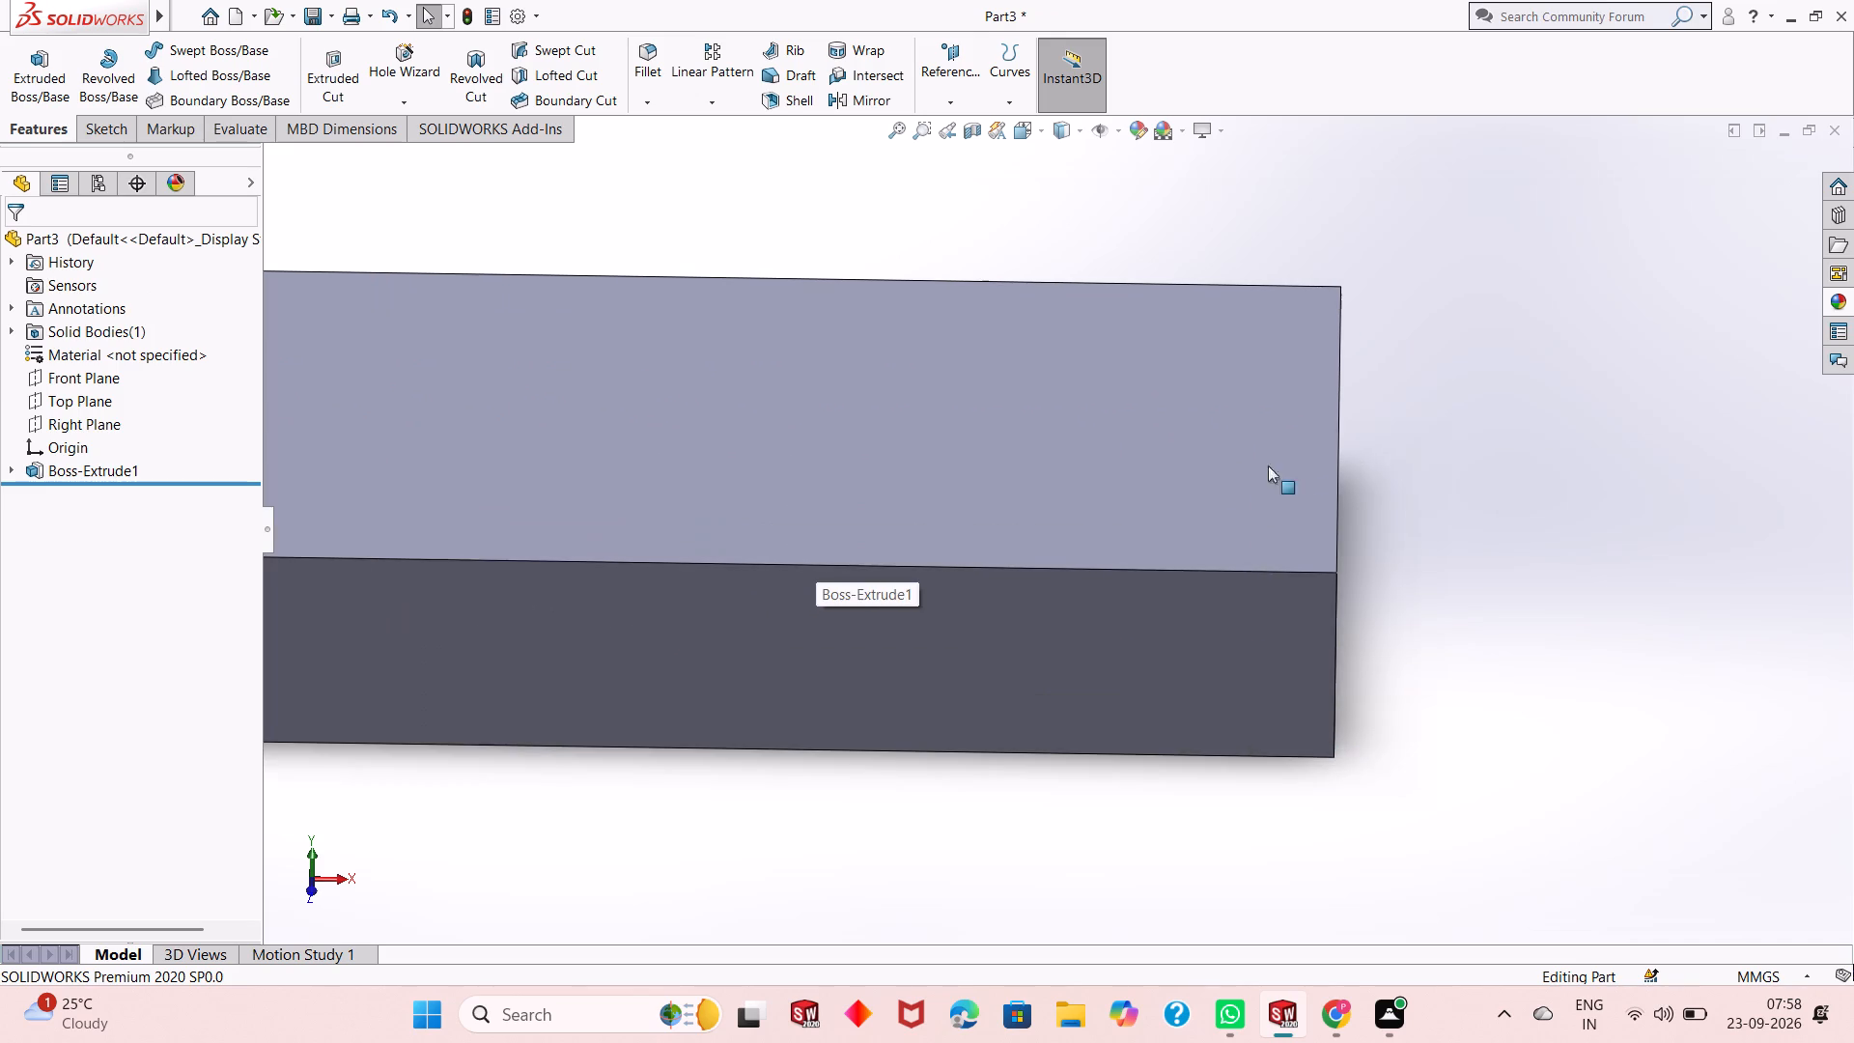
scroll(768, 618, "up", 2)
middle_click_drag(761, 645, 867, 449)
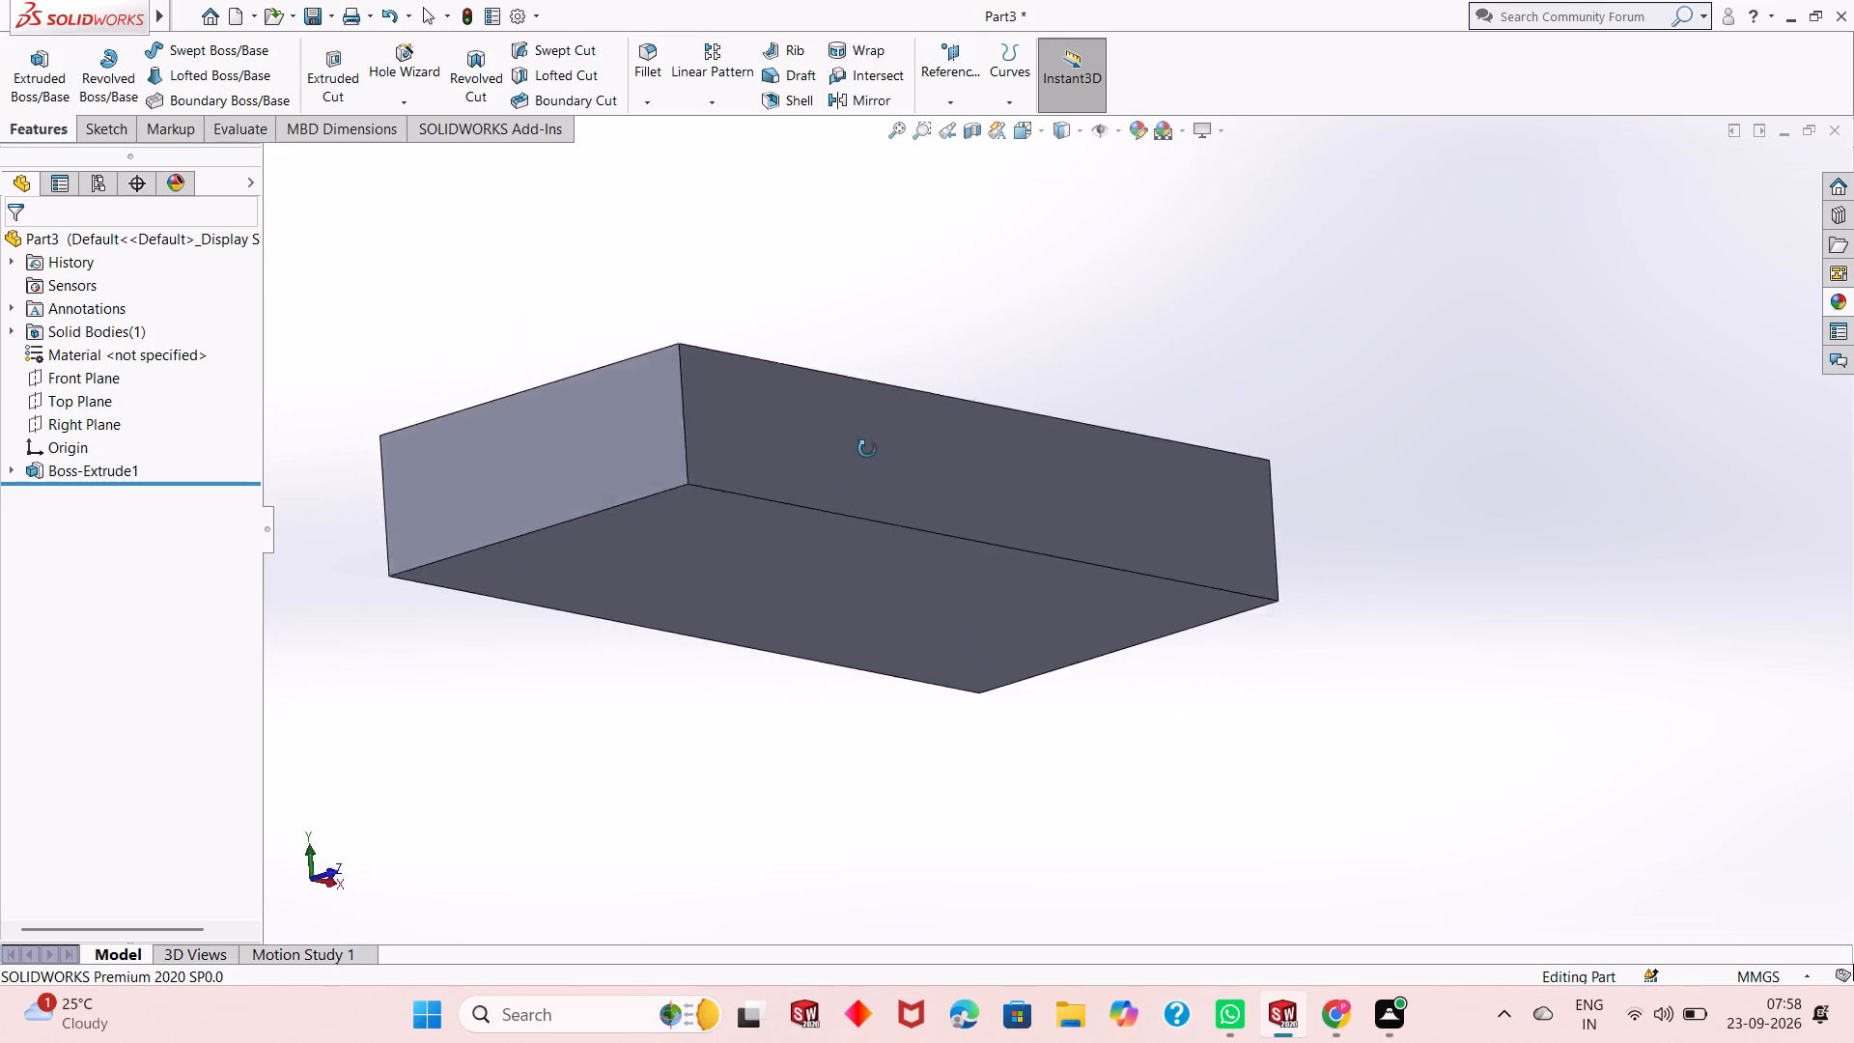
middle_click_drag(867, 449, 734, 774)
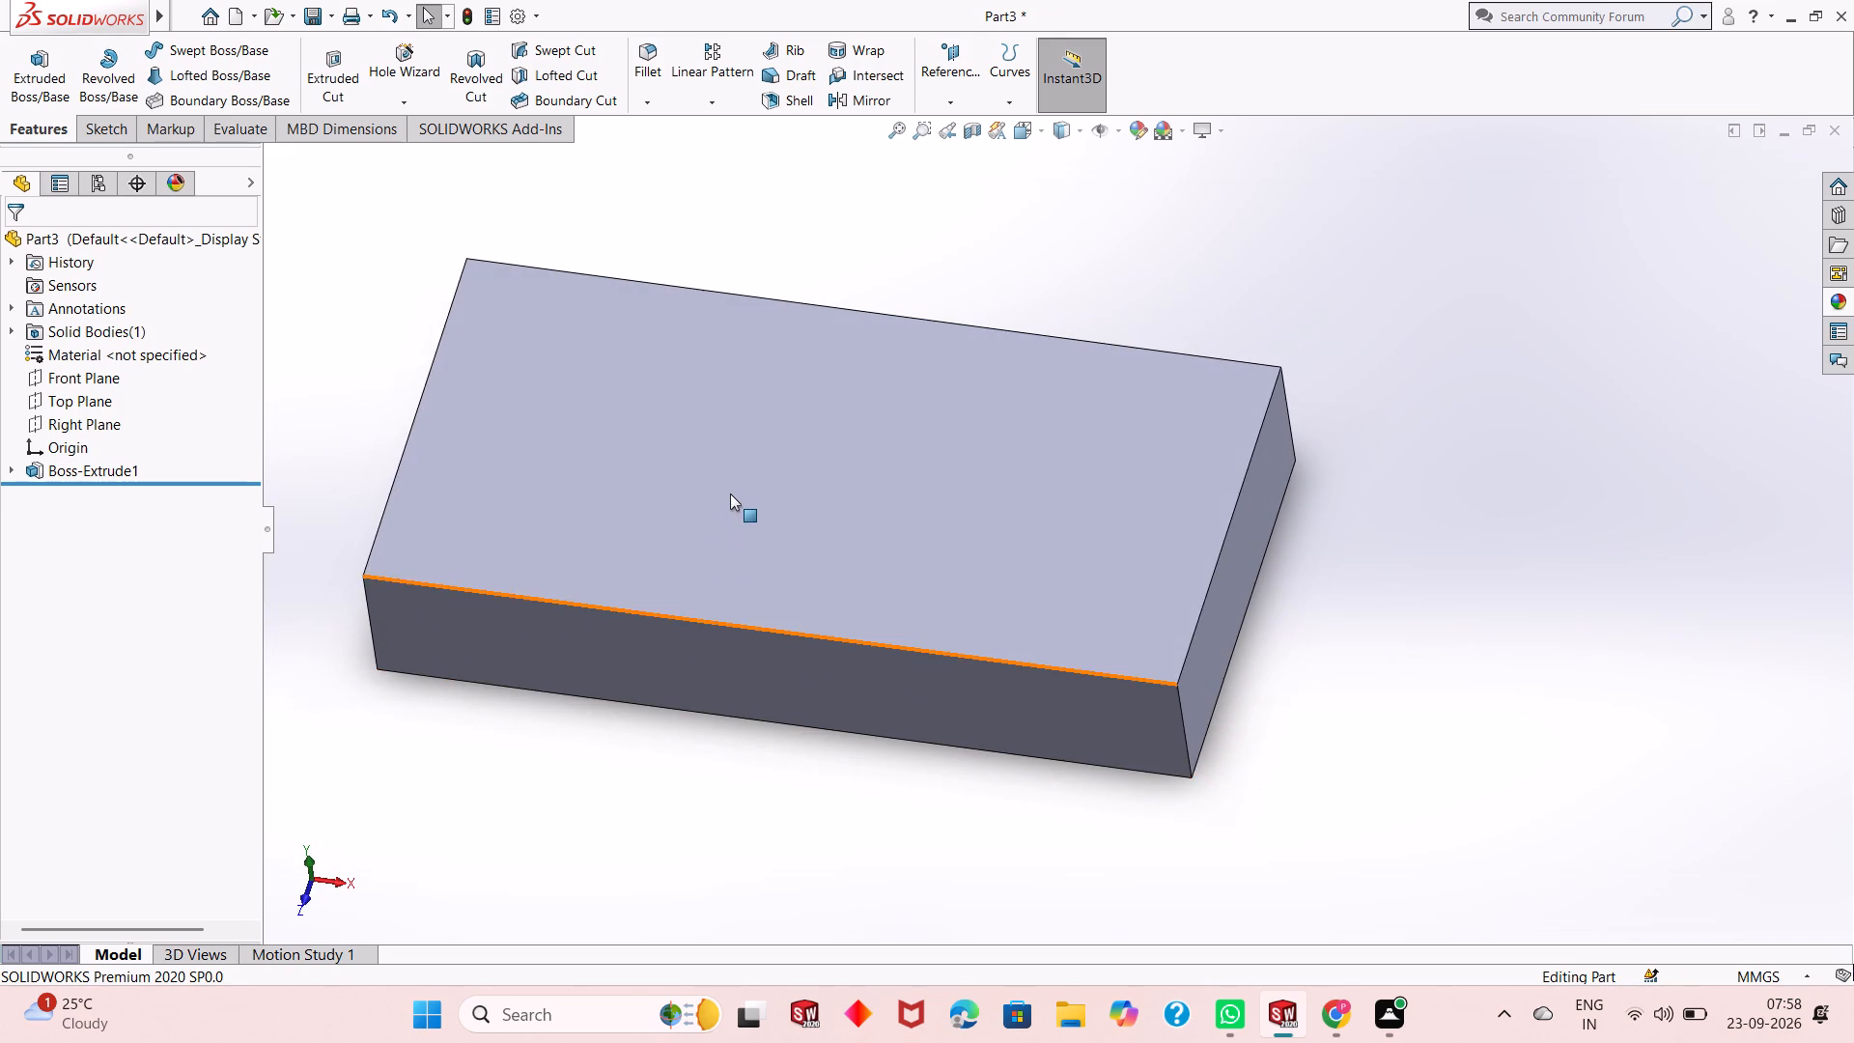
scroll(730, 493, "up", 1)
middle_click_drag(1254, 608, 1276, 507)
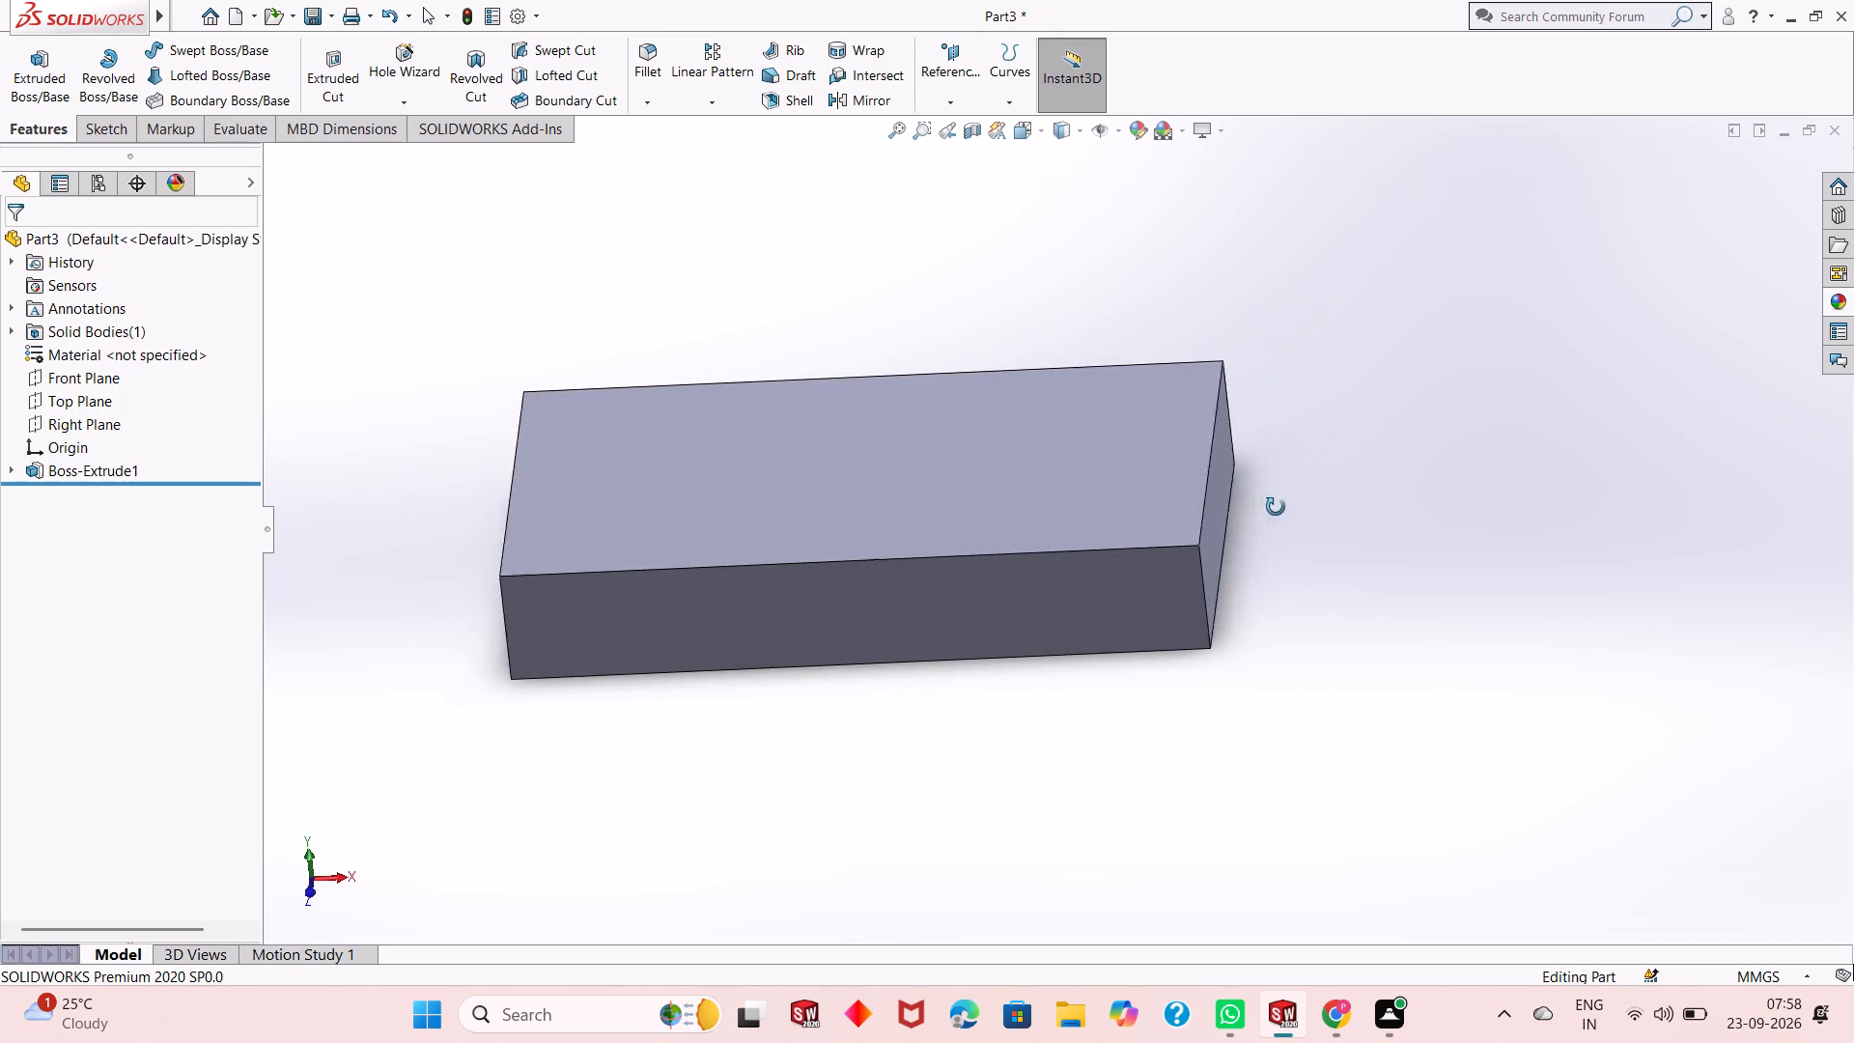
Sketch a corner rectangle about 96 by 10.5 mm on the block's front 145 mm long face, starting at its bottom-left corner.
middle_click_drag(1276, 507, 1321, 483)
scroll(1025, 502, "down", 2)
scroll(885, 499, "up", 1)
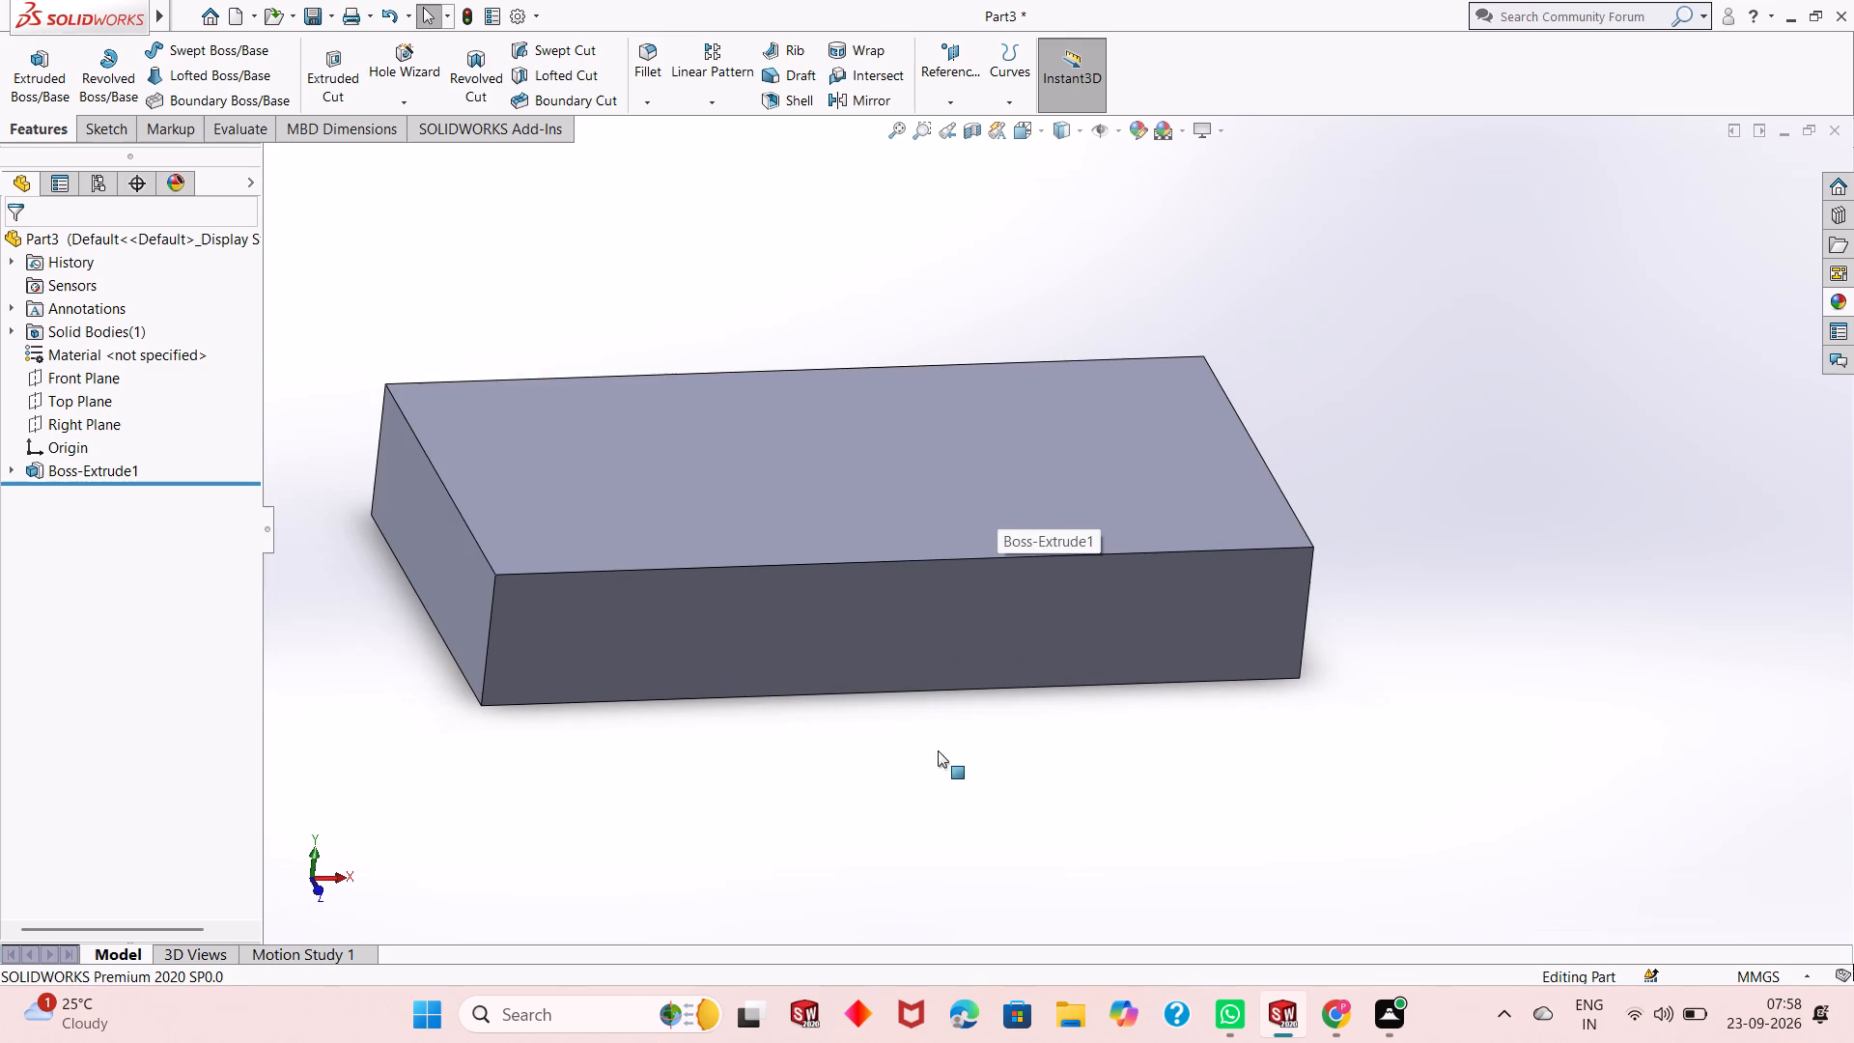
middle_click_drag(938, 757, 1085, 653)
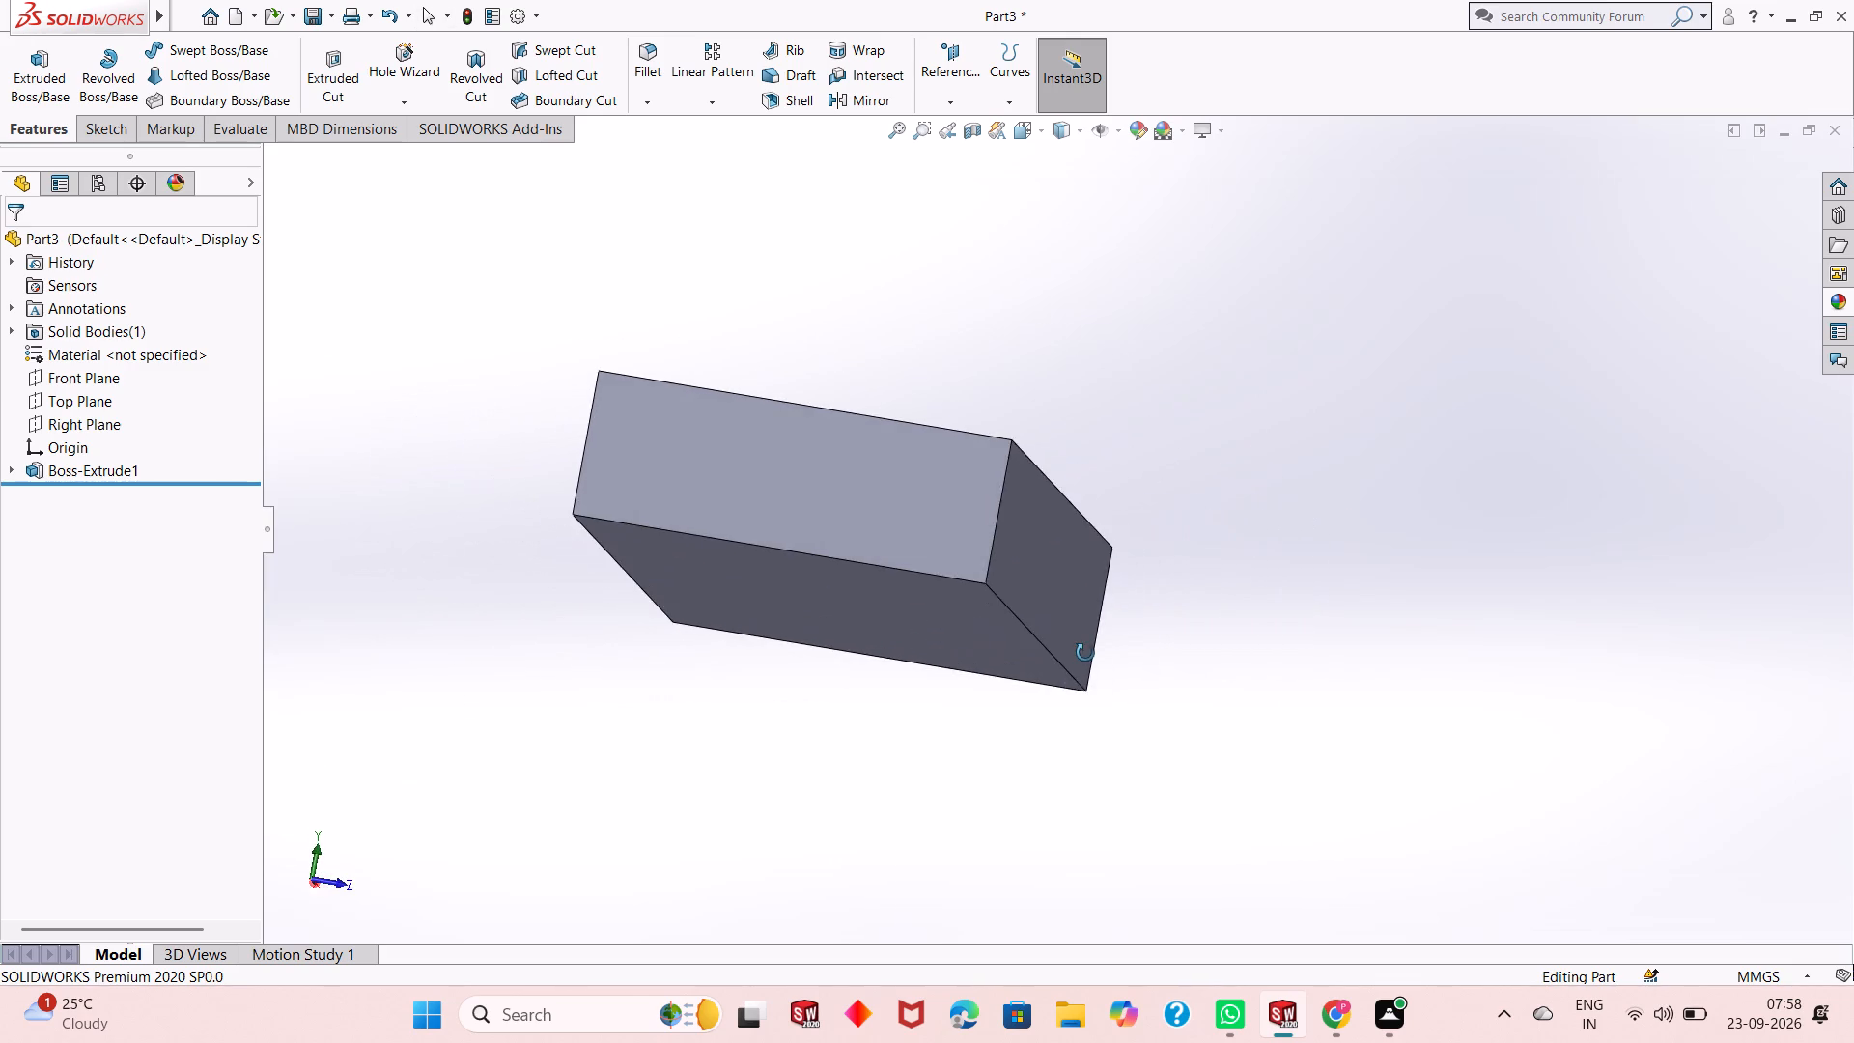
middle_click_drag(1085, 653, 940, 816)
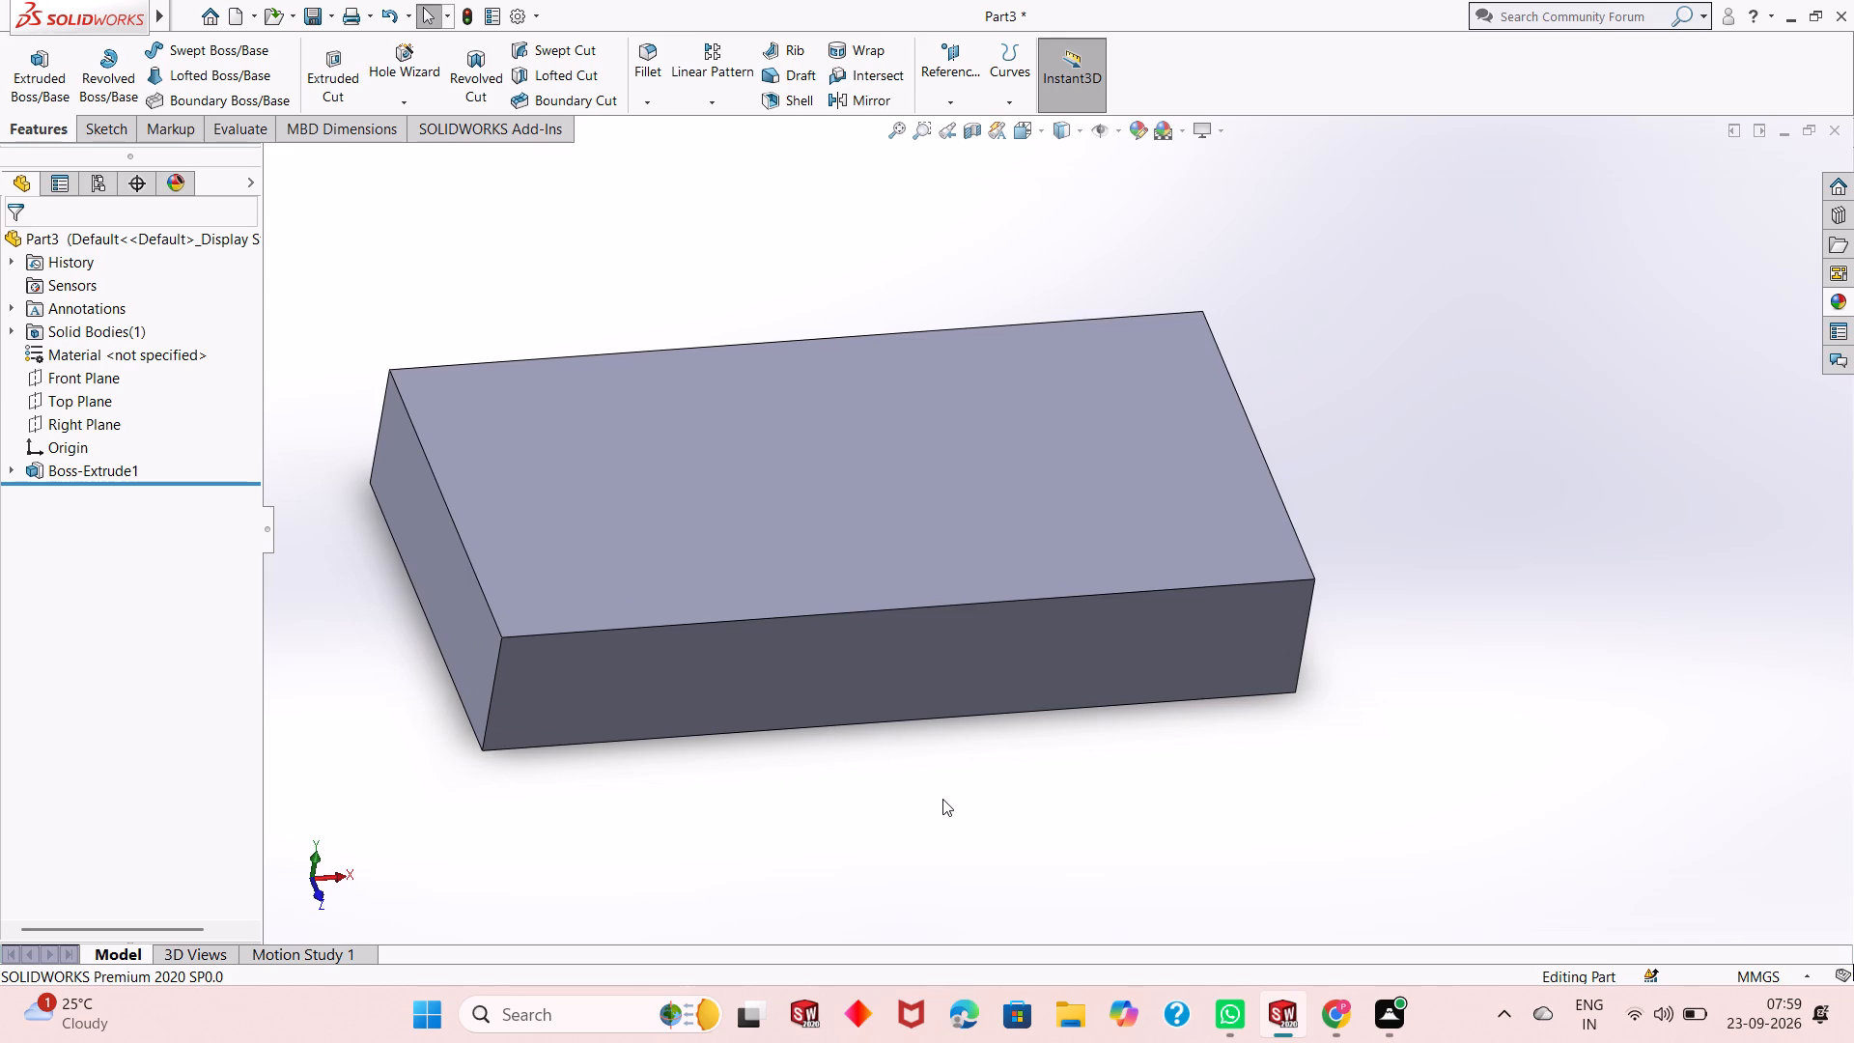
left_click(843, 673)
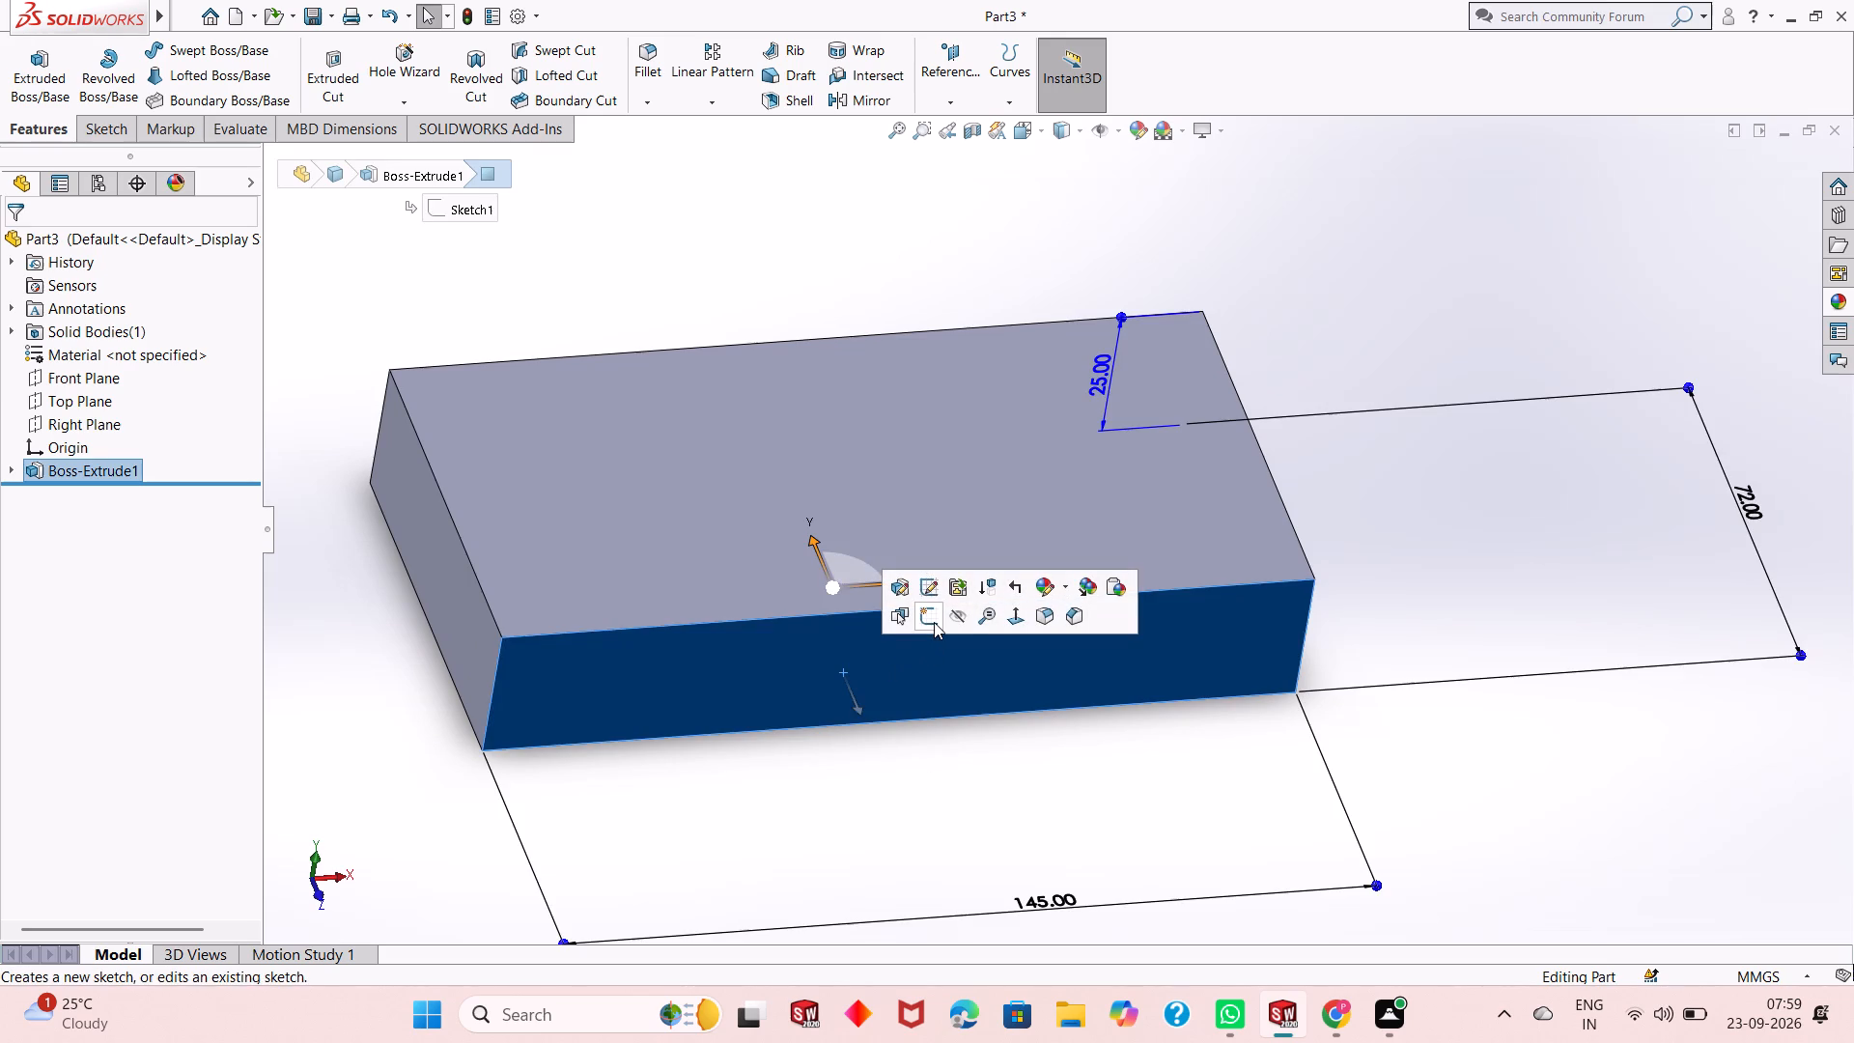
left_click(934, 622)
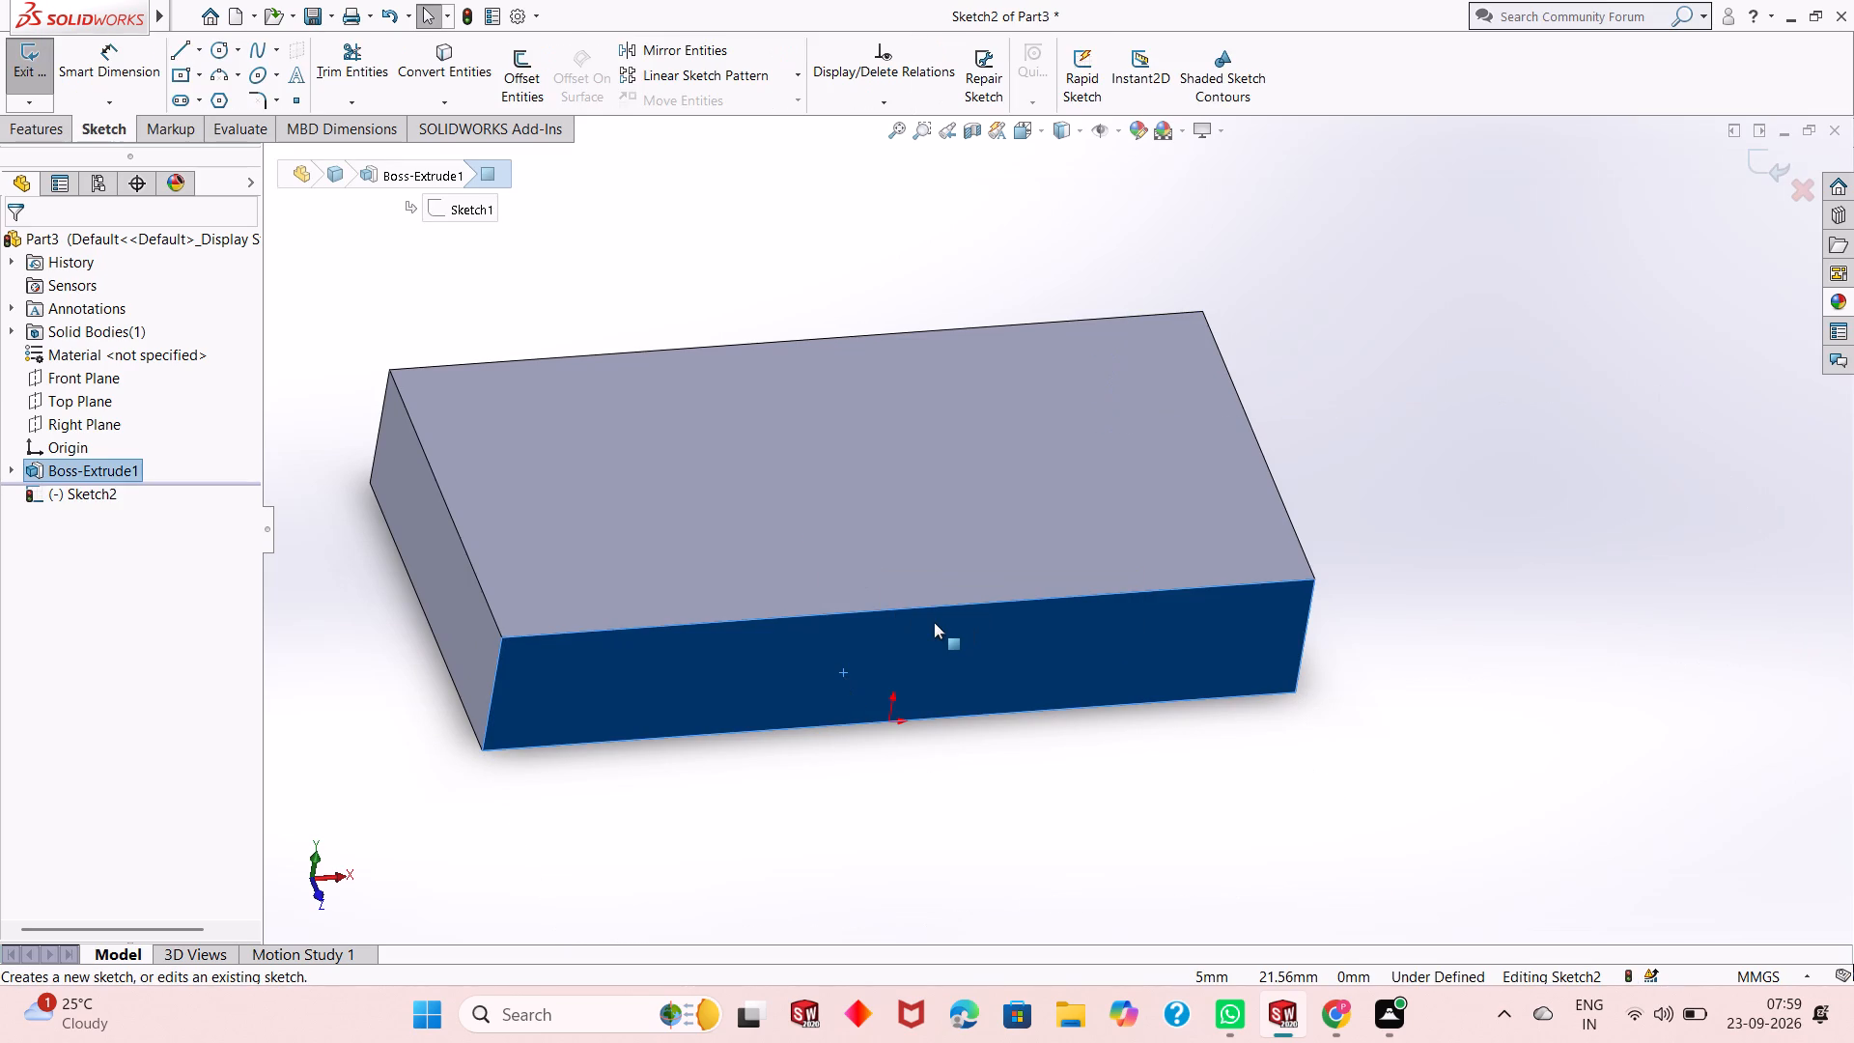
key("ctrl+8")
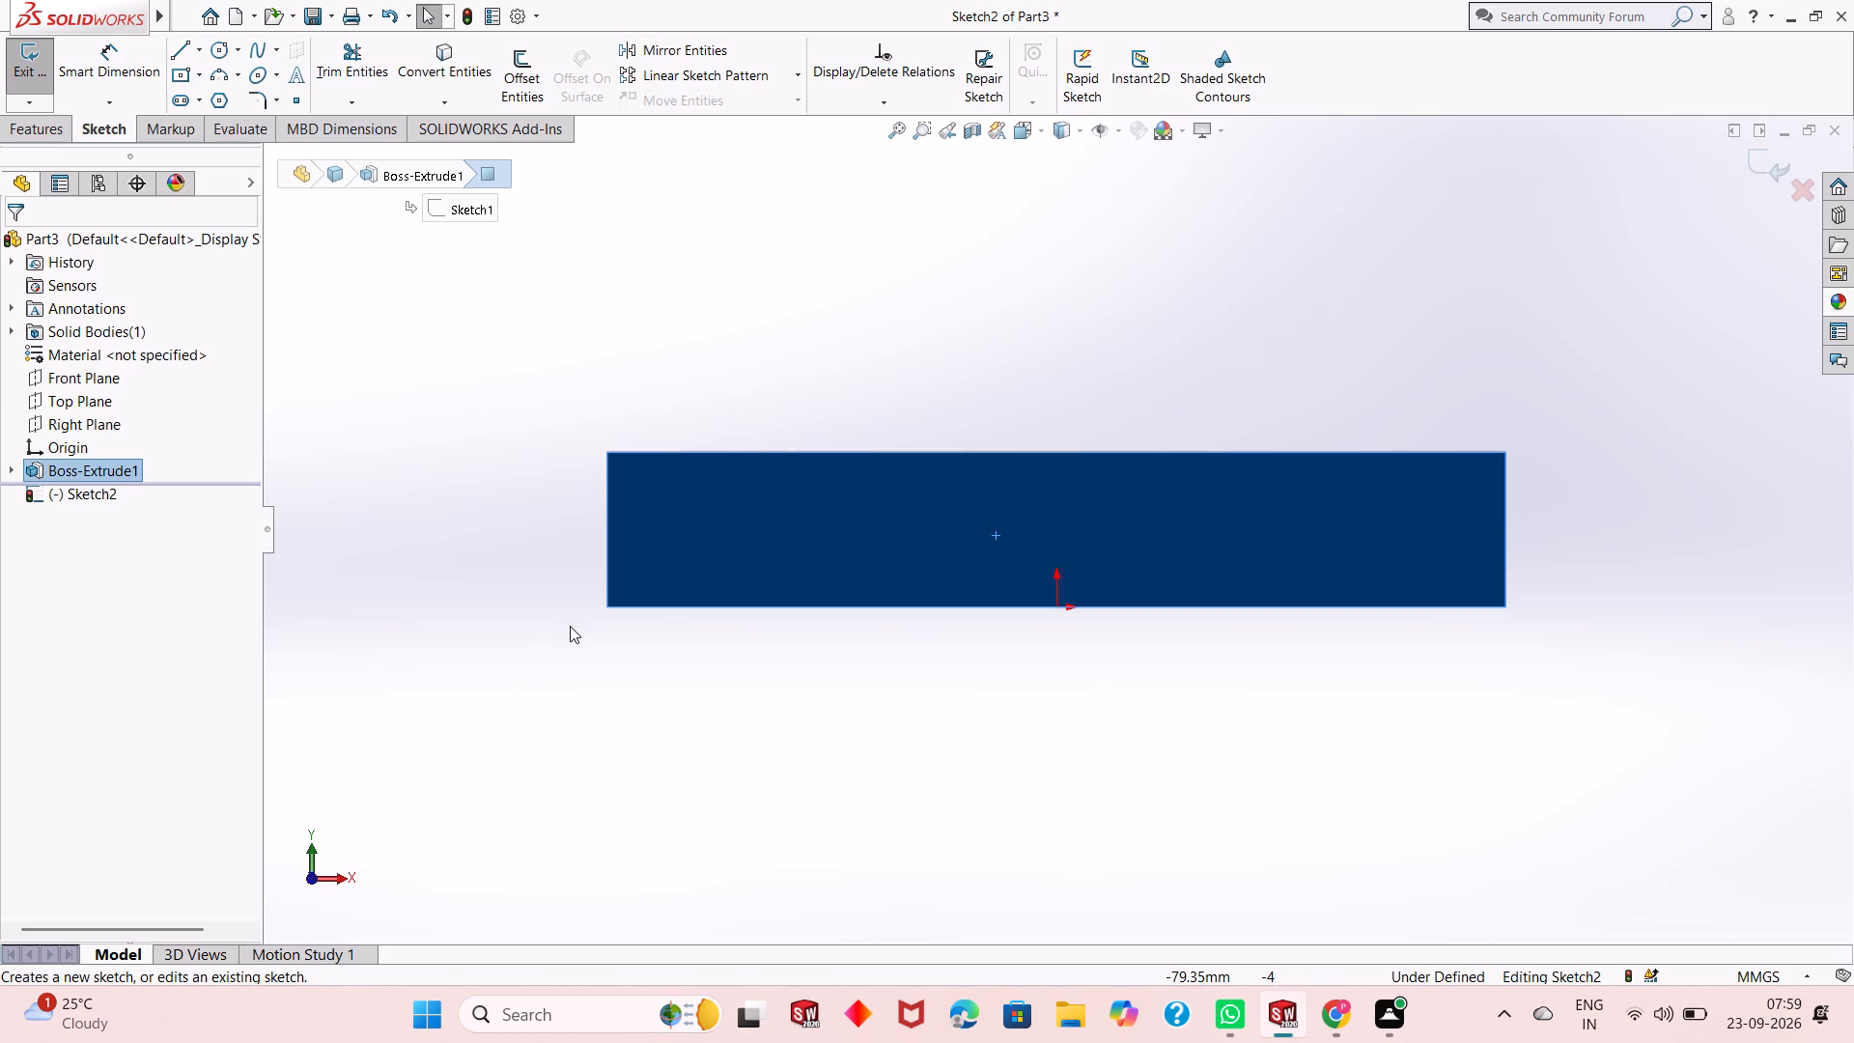
left_click(440, 561)
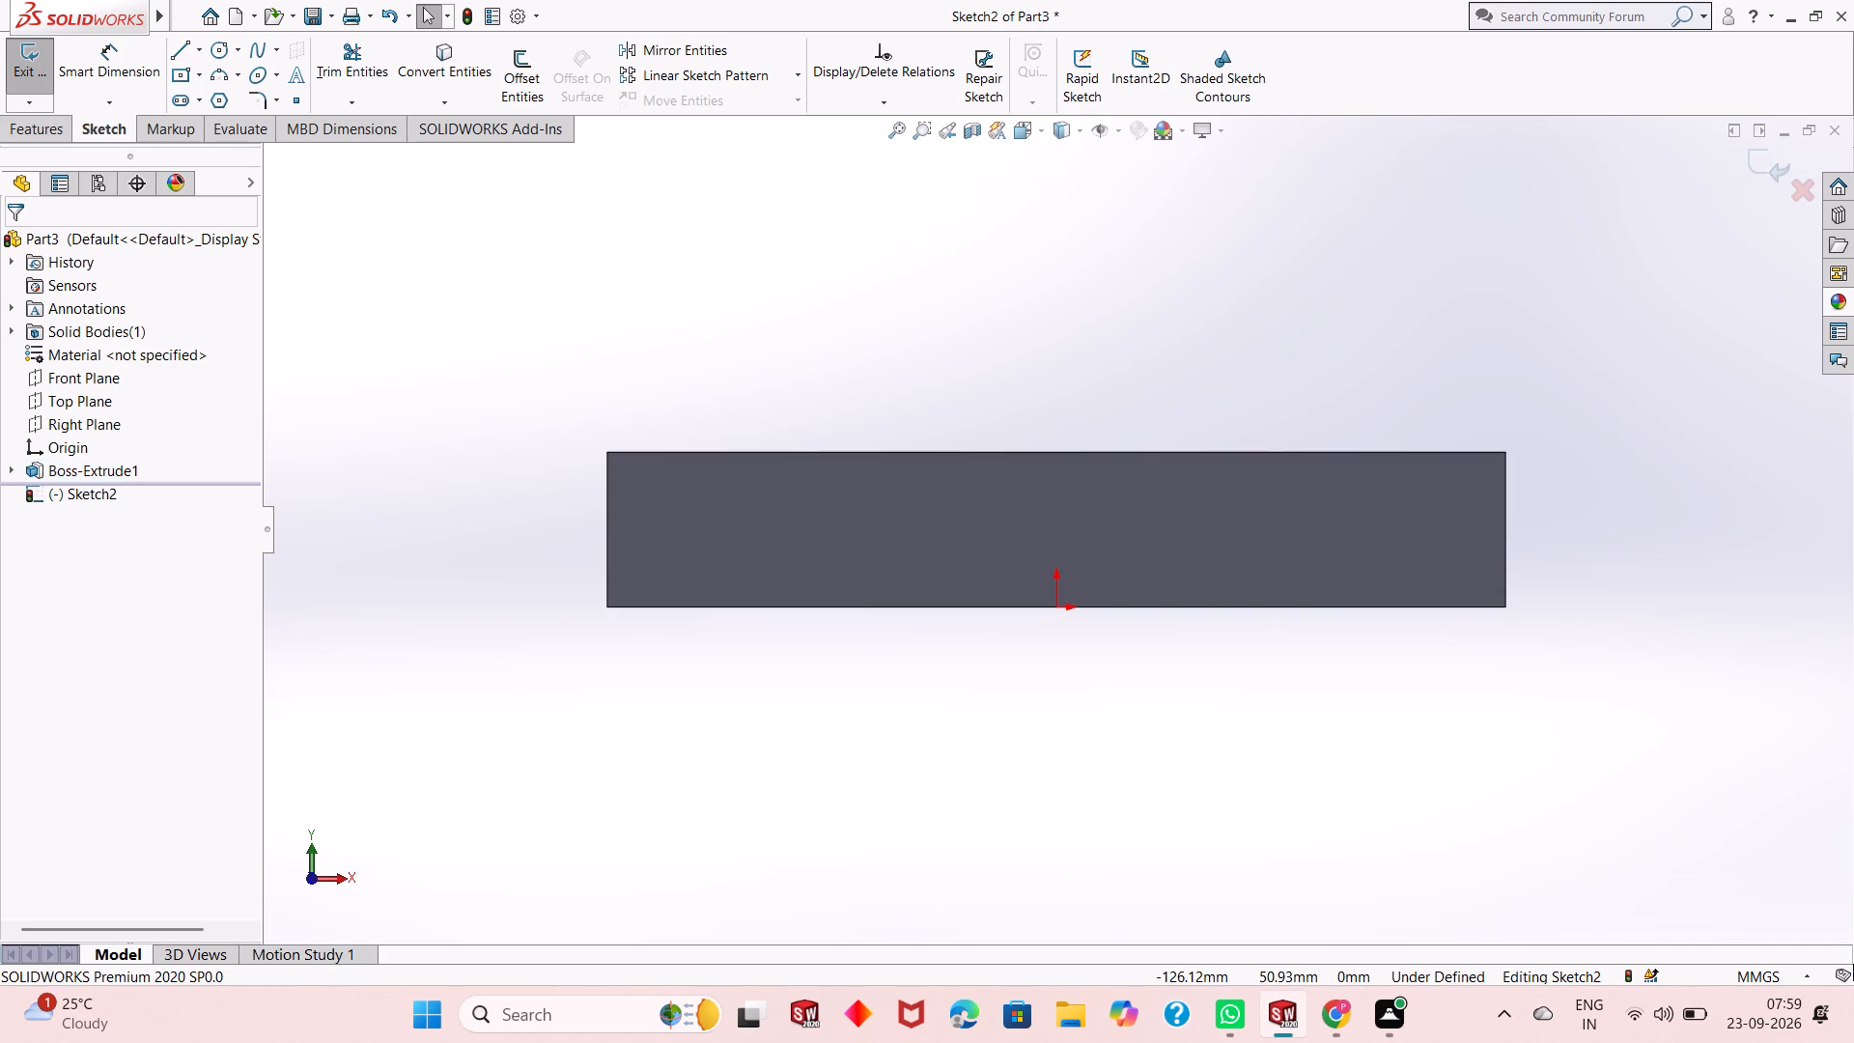
left_click(199, 69)
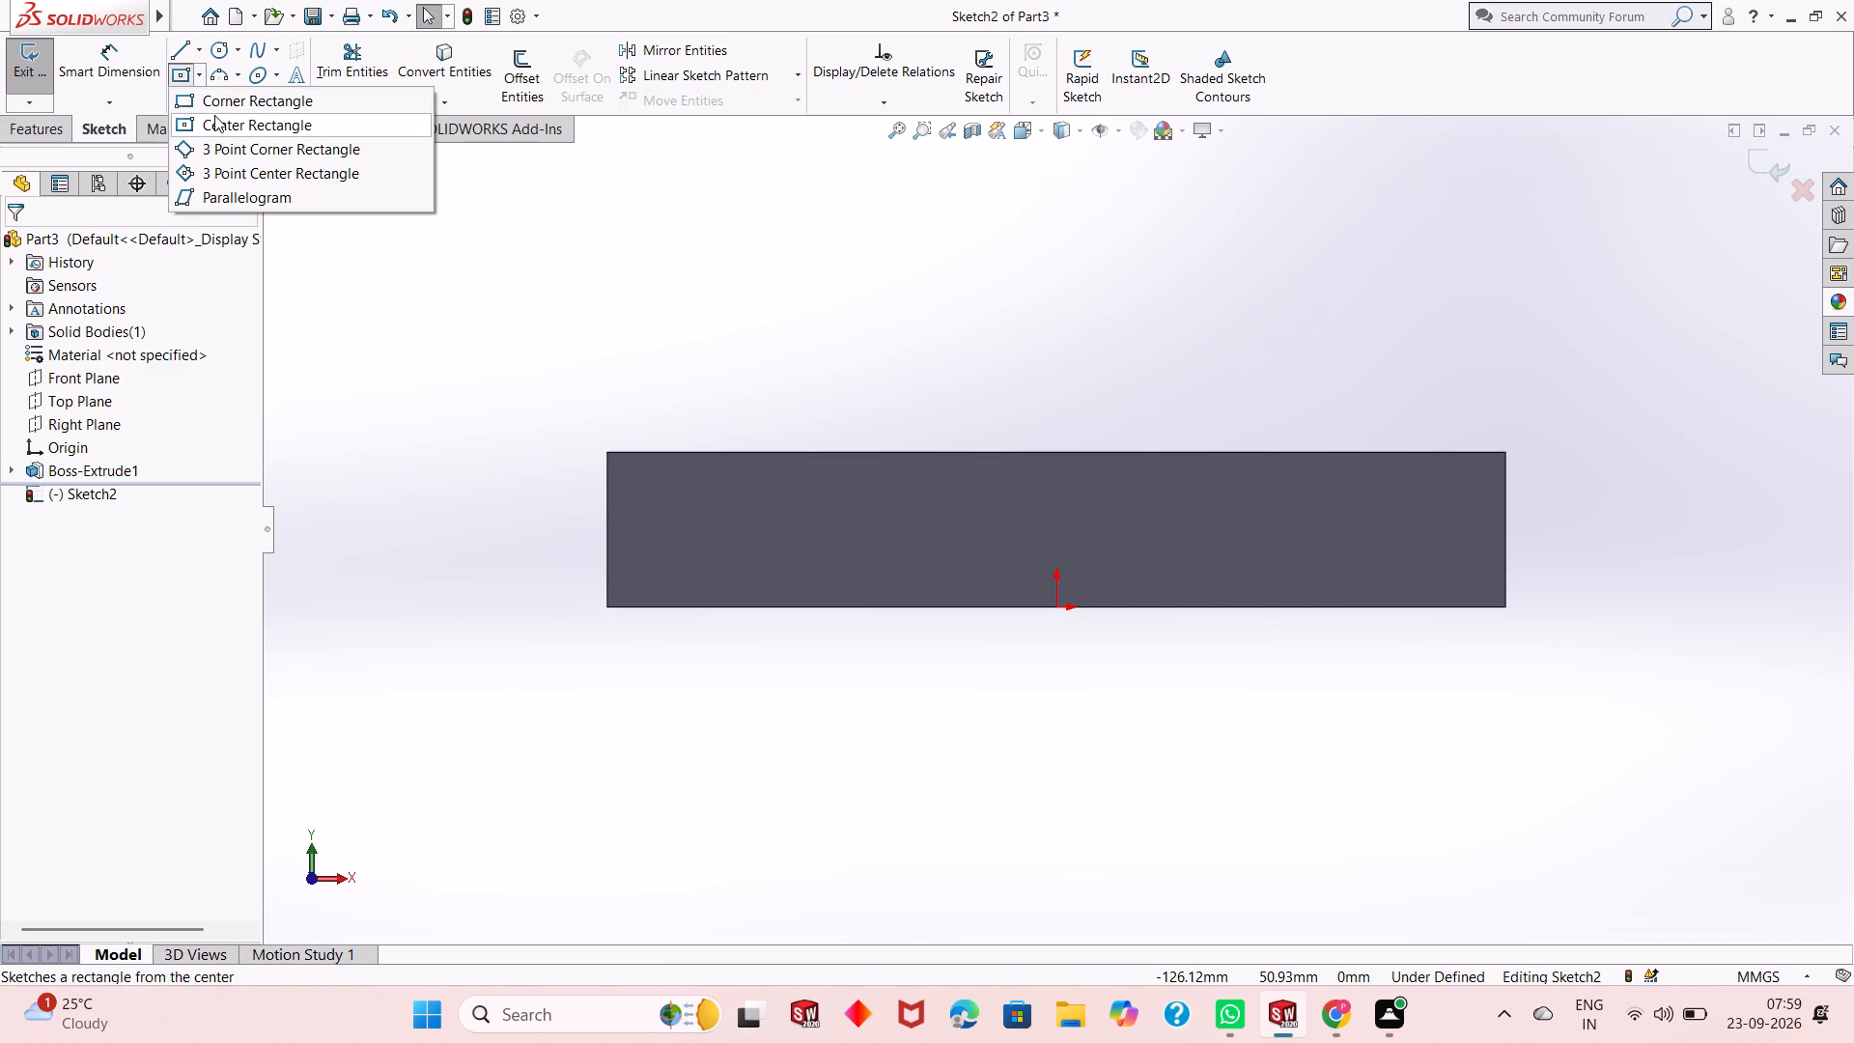
left_click(228, 102)
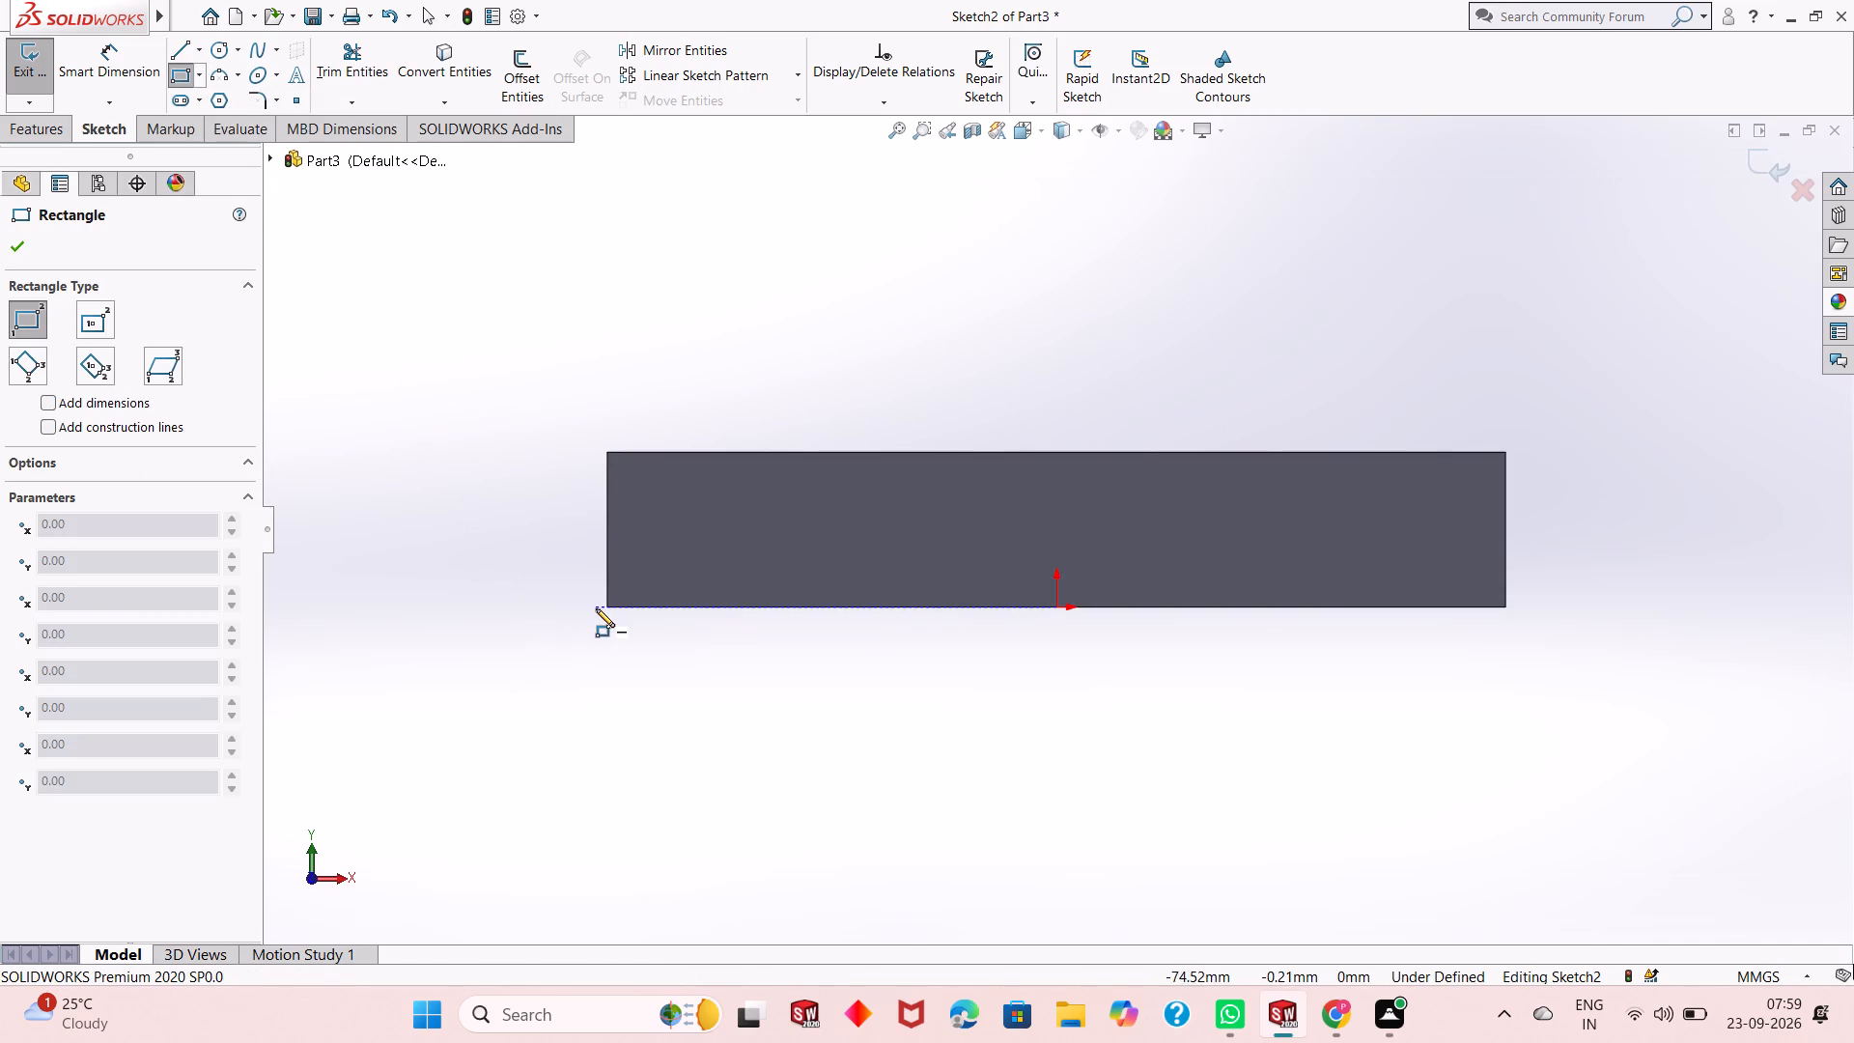
left_click(605, 608)
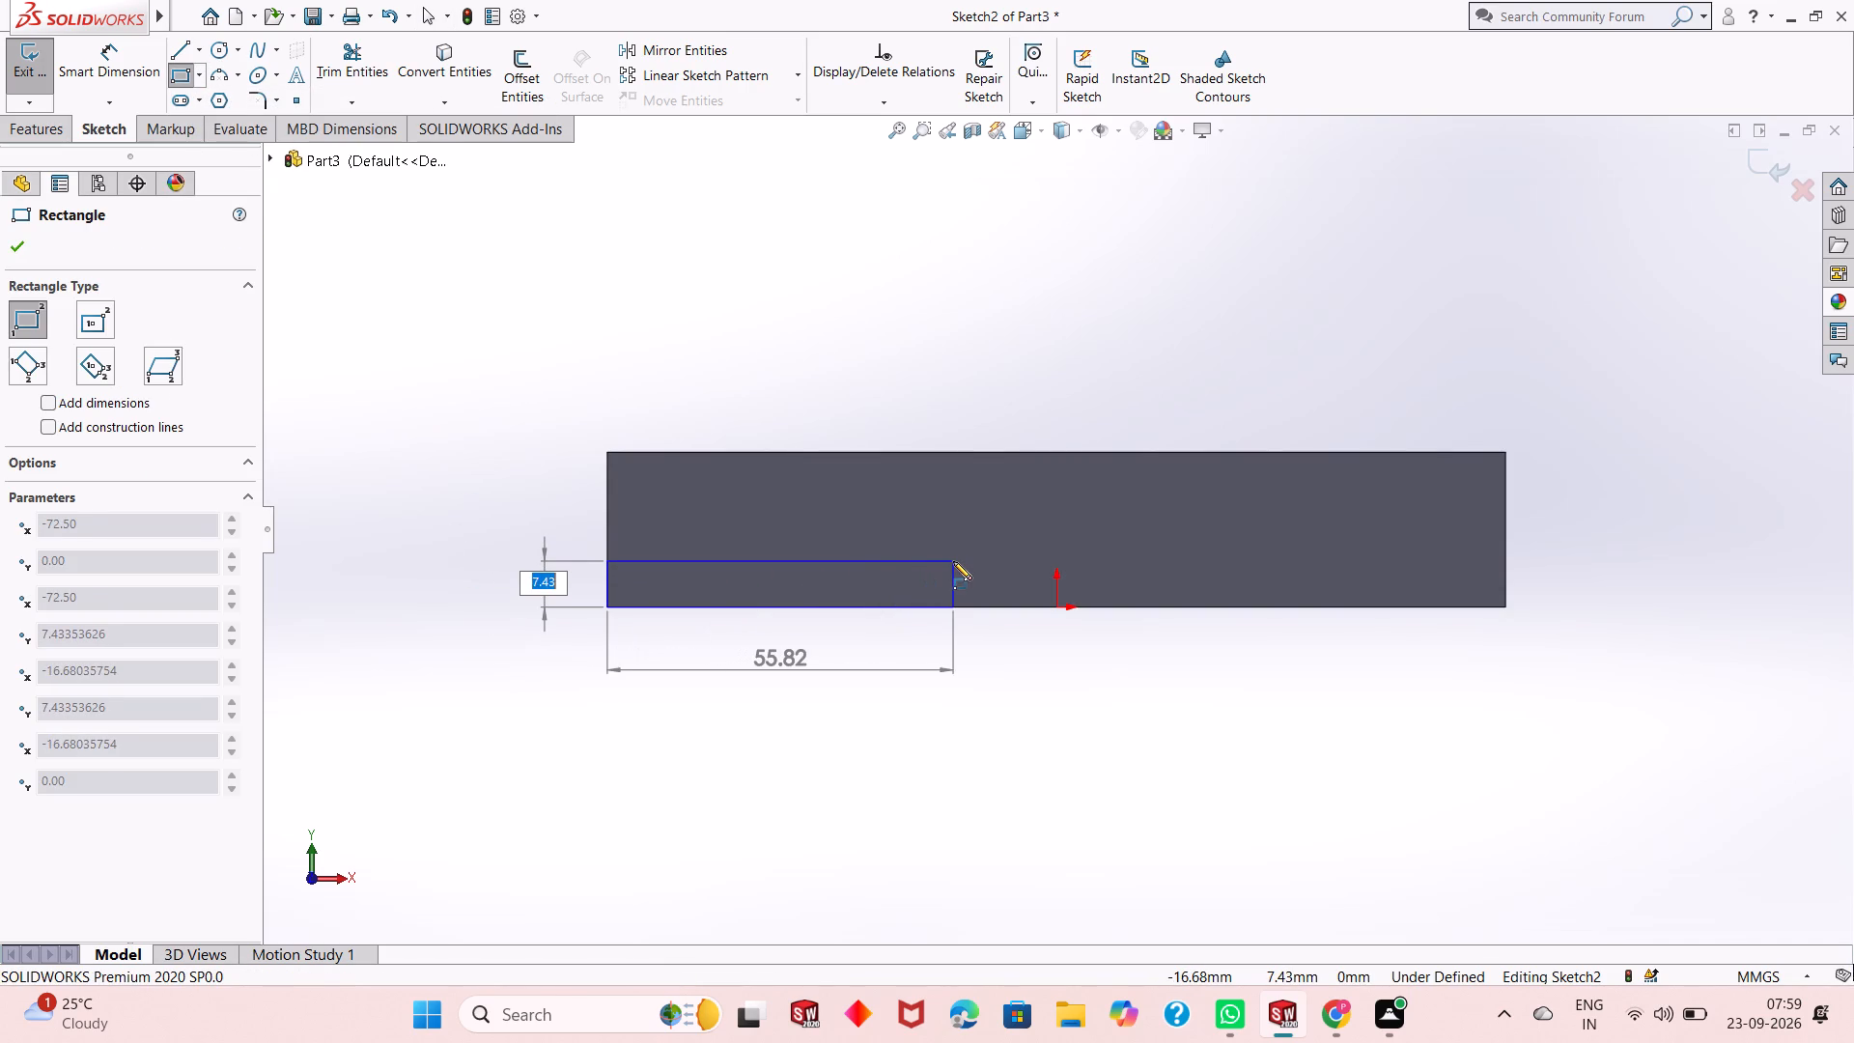
left_click(1204, 542)
right_click(1204, 542)
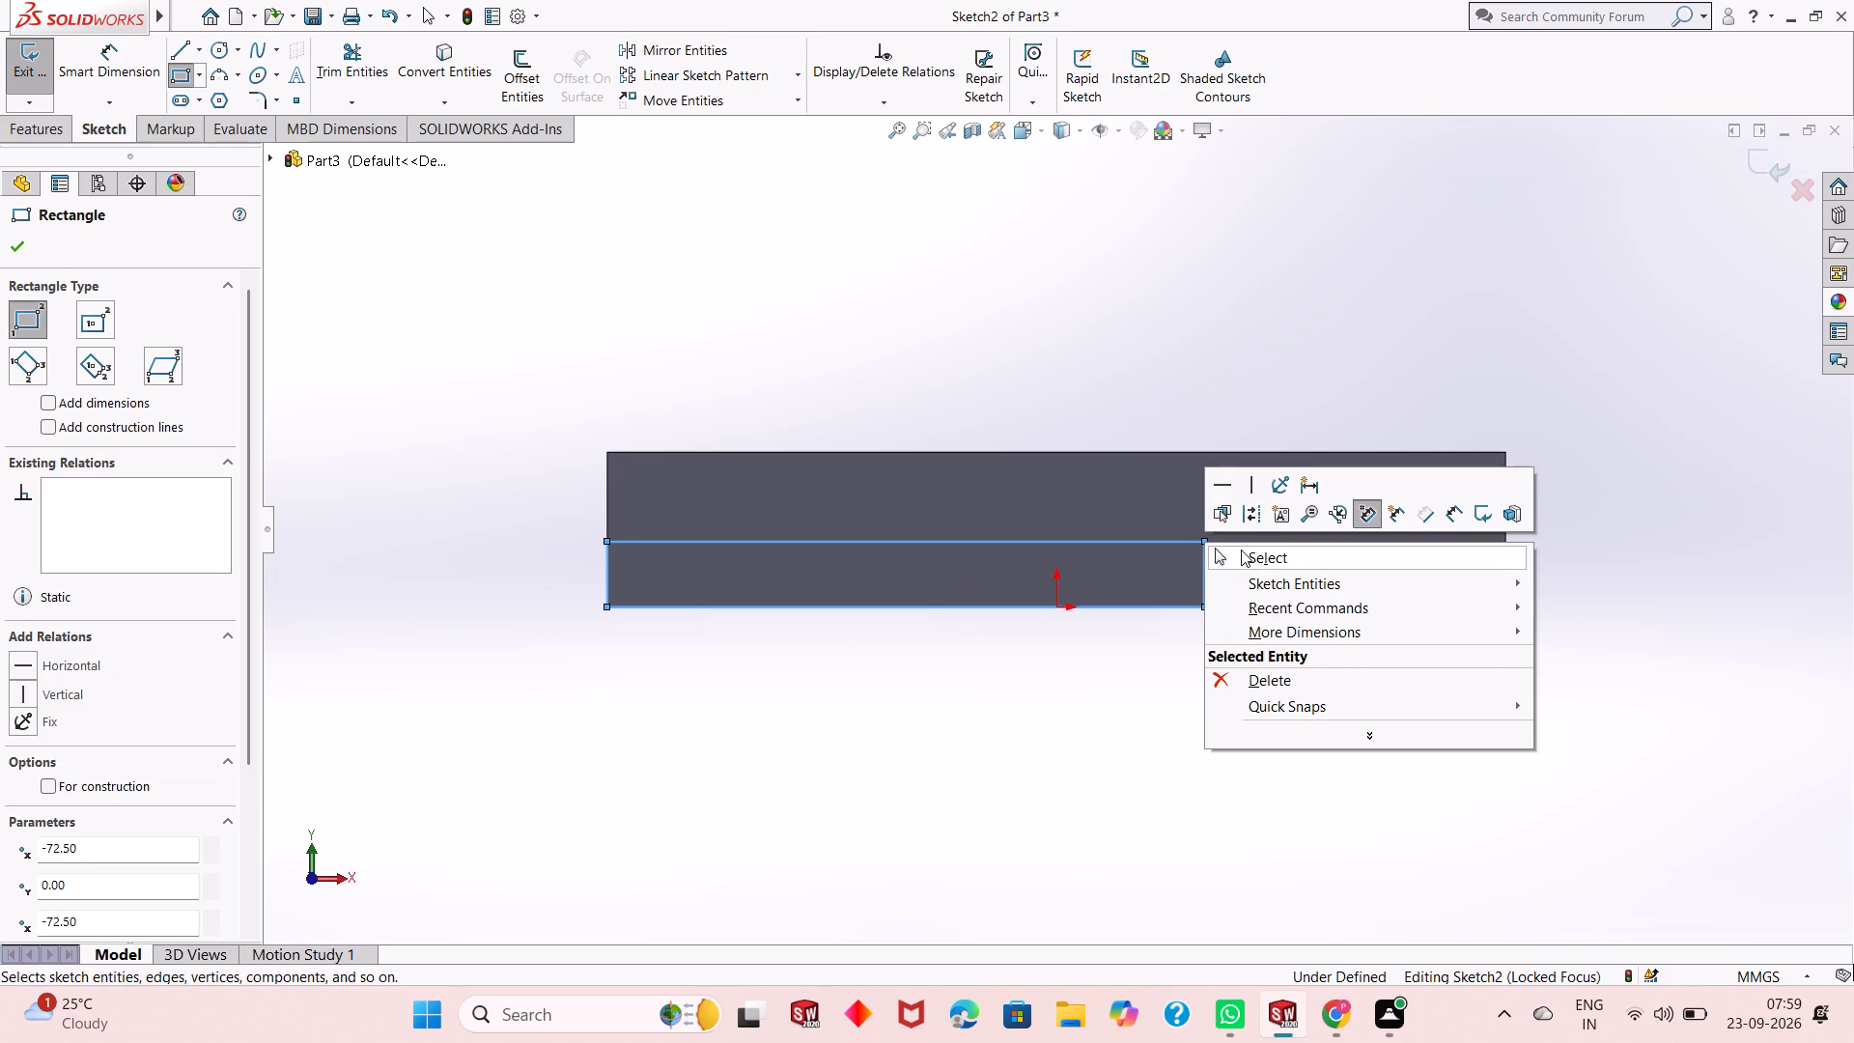
left_click(1247, 550)
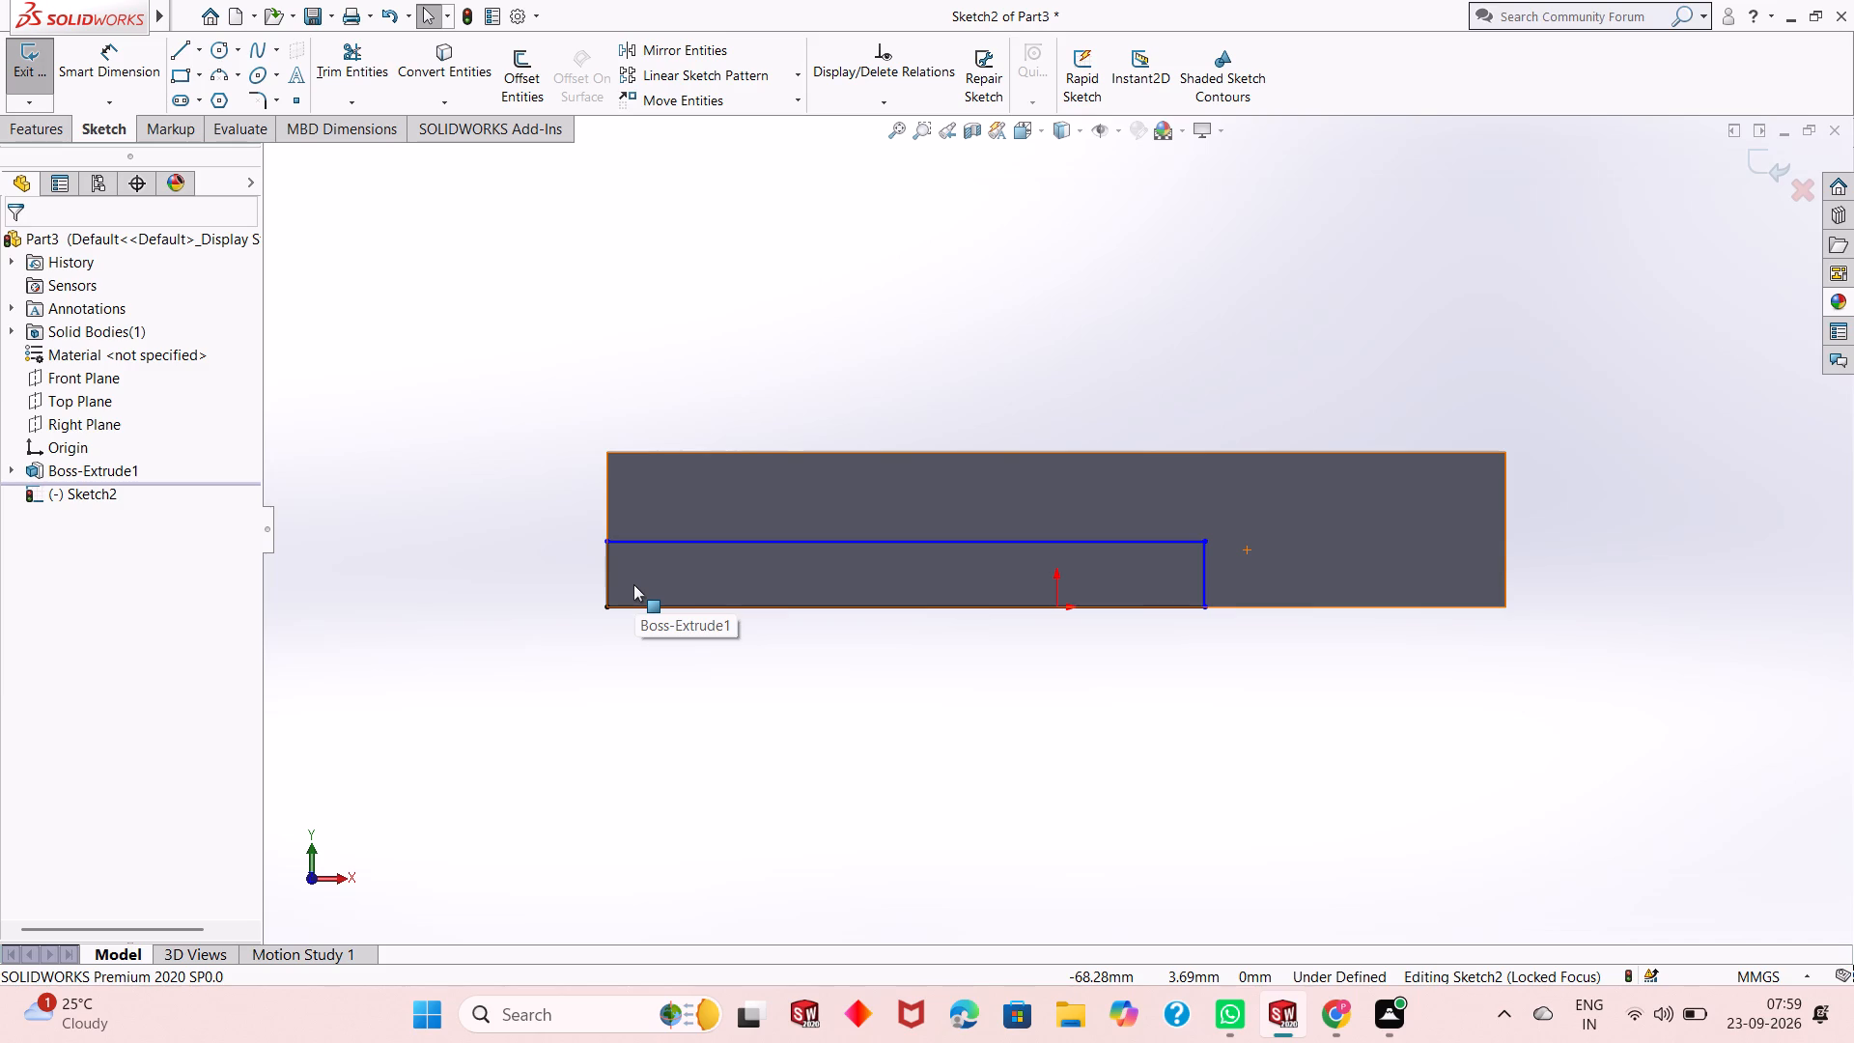
Dimension the rectangle's vertical side to 6 mm and its horizontal side to 72 mm.
middle_click_drag(782, 650, 702, 693)
middle_click_drag(759, 653, 752, 662)
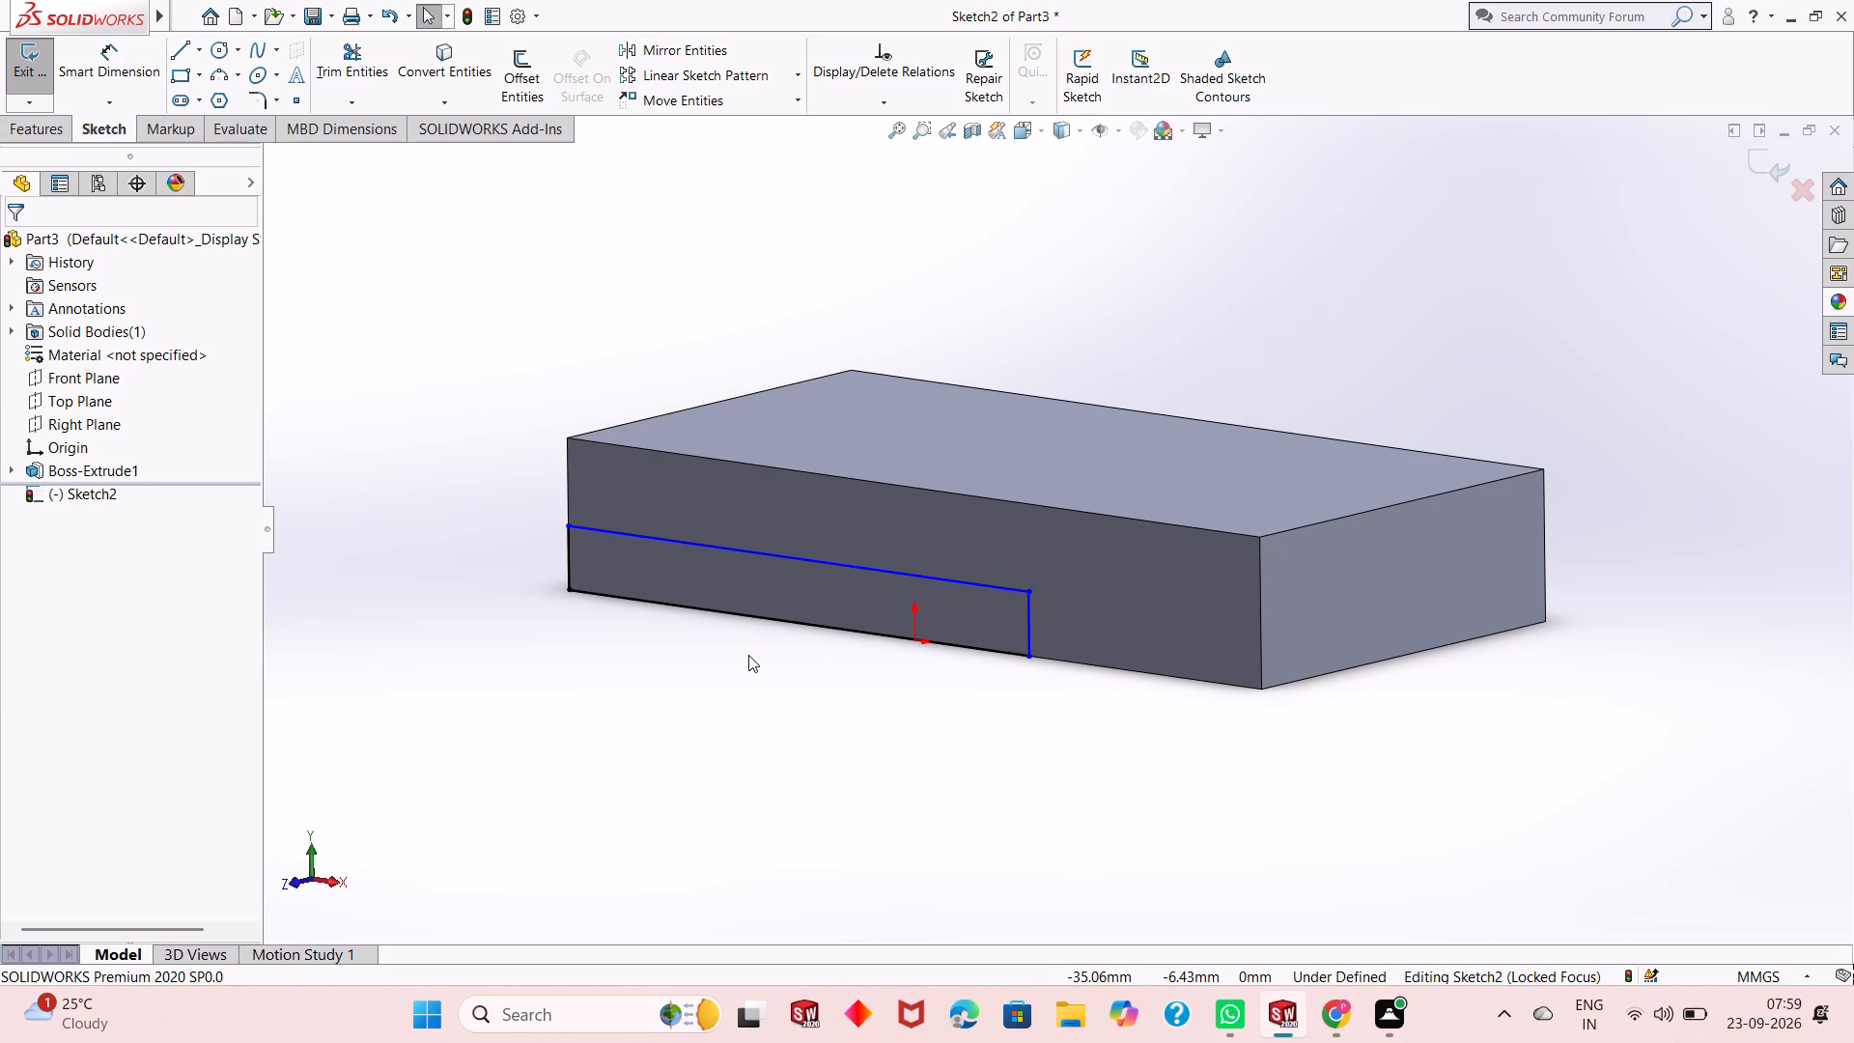
middle_click_drag(684, 799, 881, 786)
scroll(627, 735, "up", 2)
scroll(1309, 596, "down", 2)
middle_click_drag(903, 660, 860, 686)
scroll(958, 550, "down", 4)
scroll(958, 549, "up", 3)
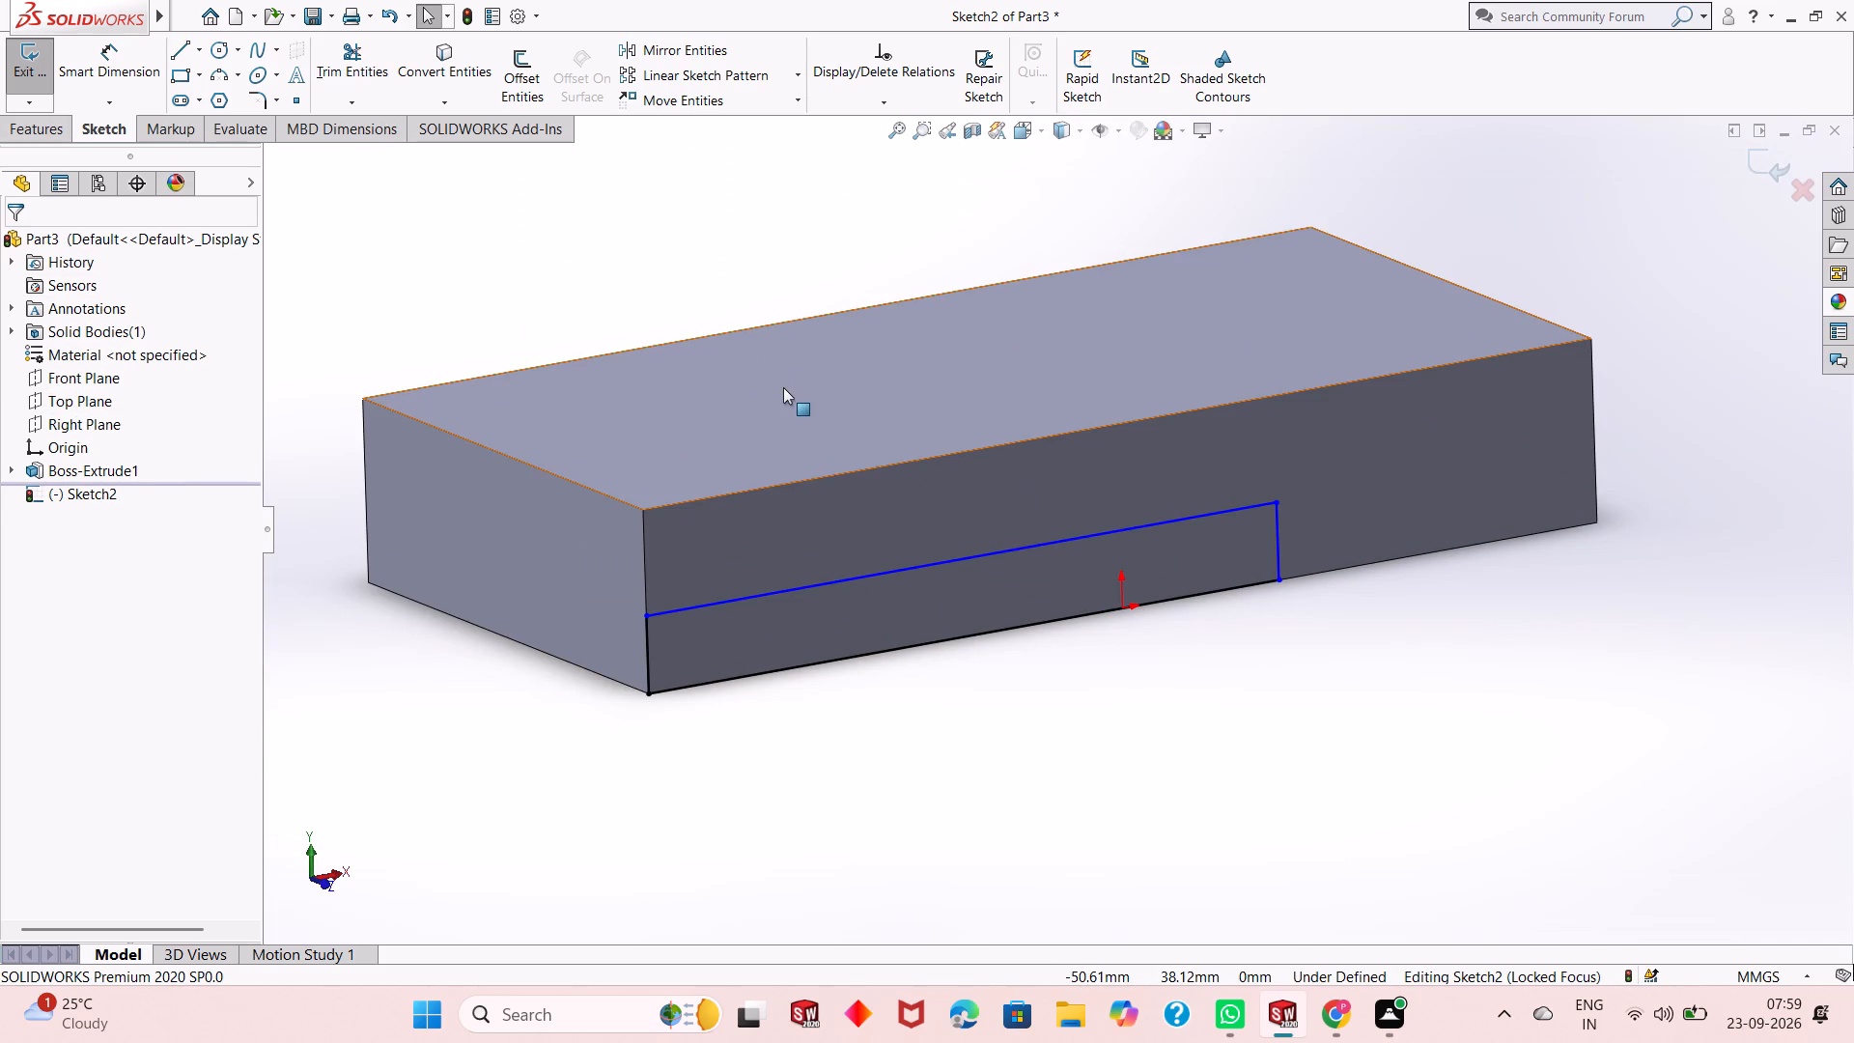
key("ctrl+8")
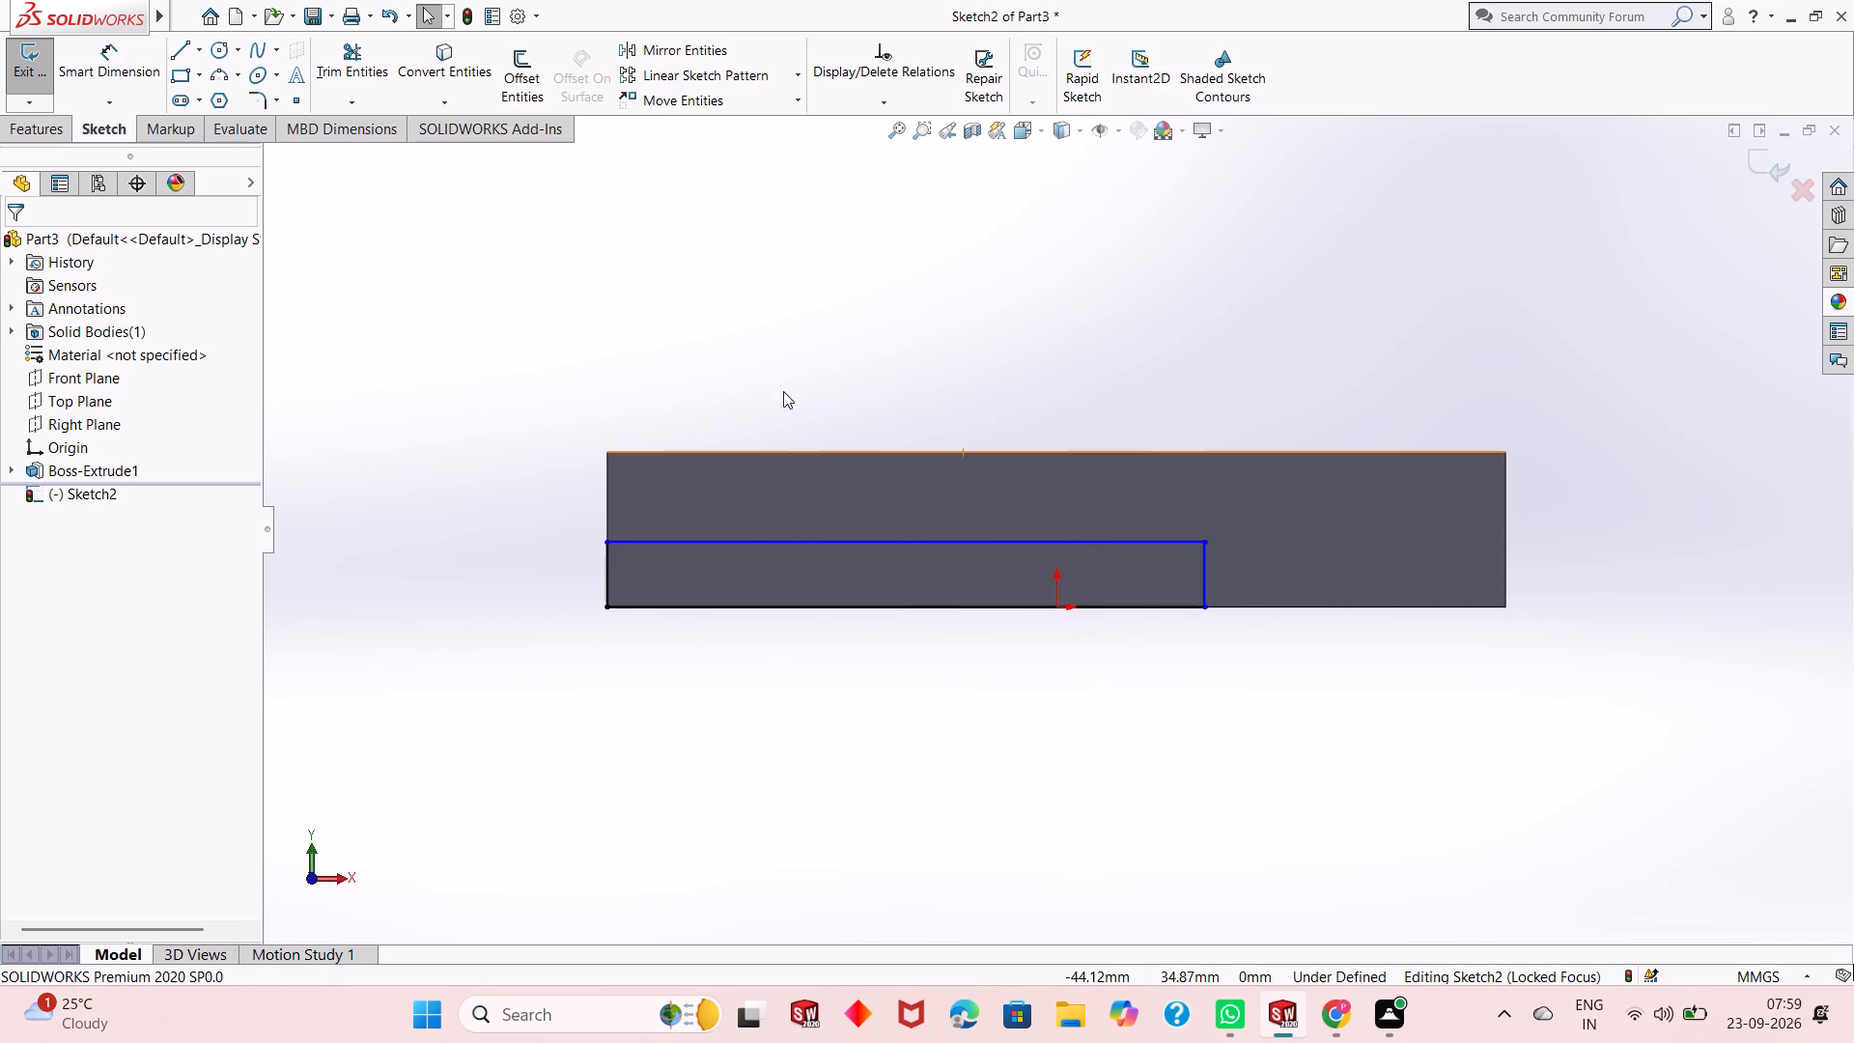
left_click(119, 72)
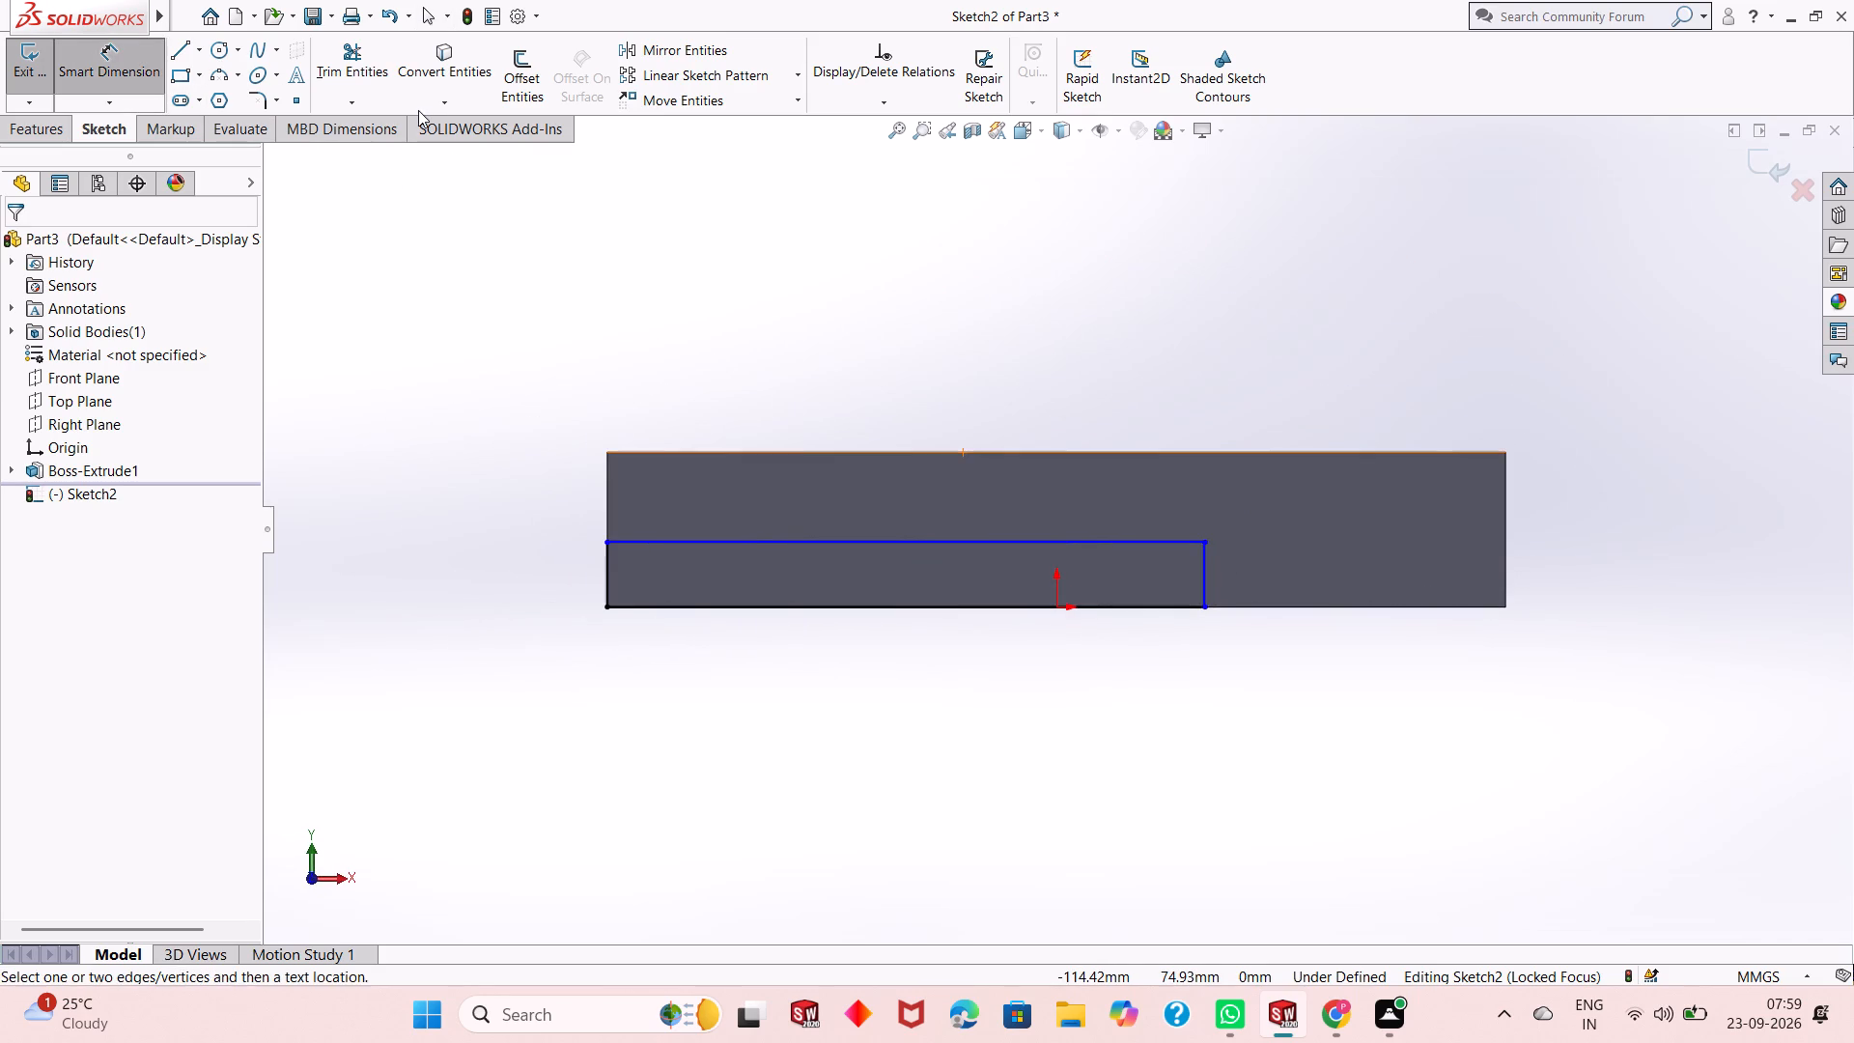
left_click(607, 576)
left_click(546, 577)
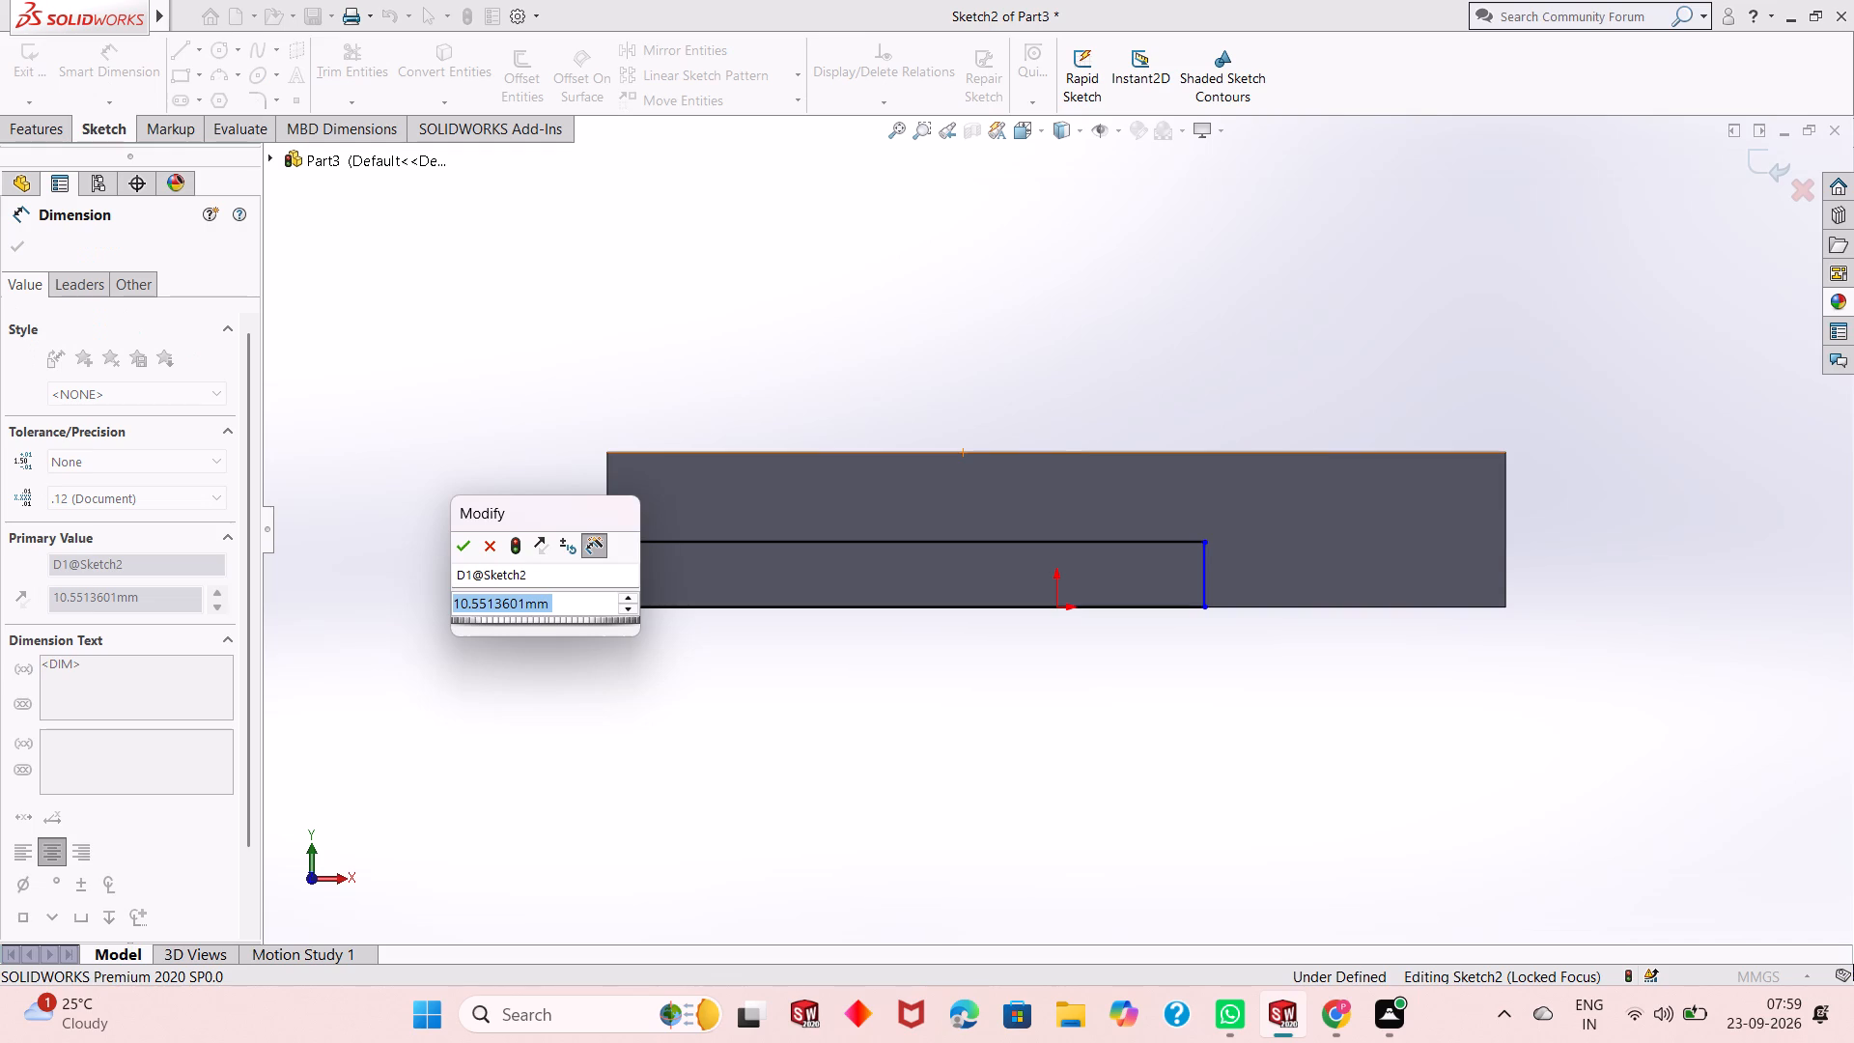
key("6")
key("Return")
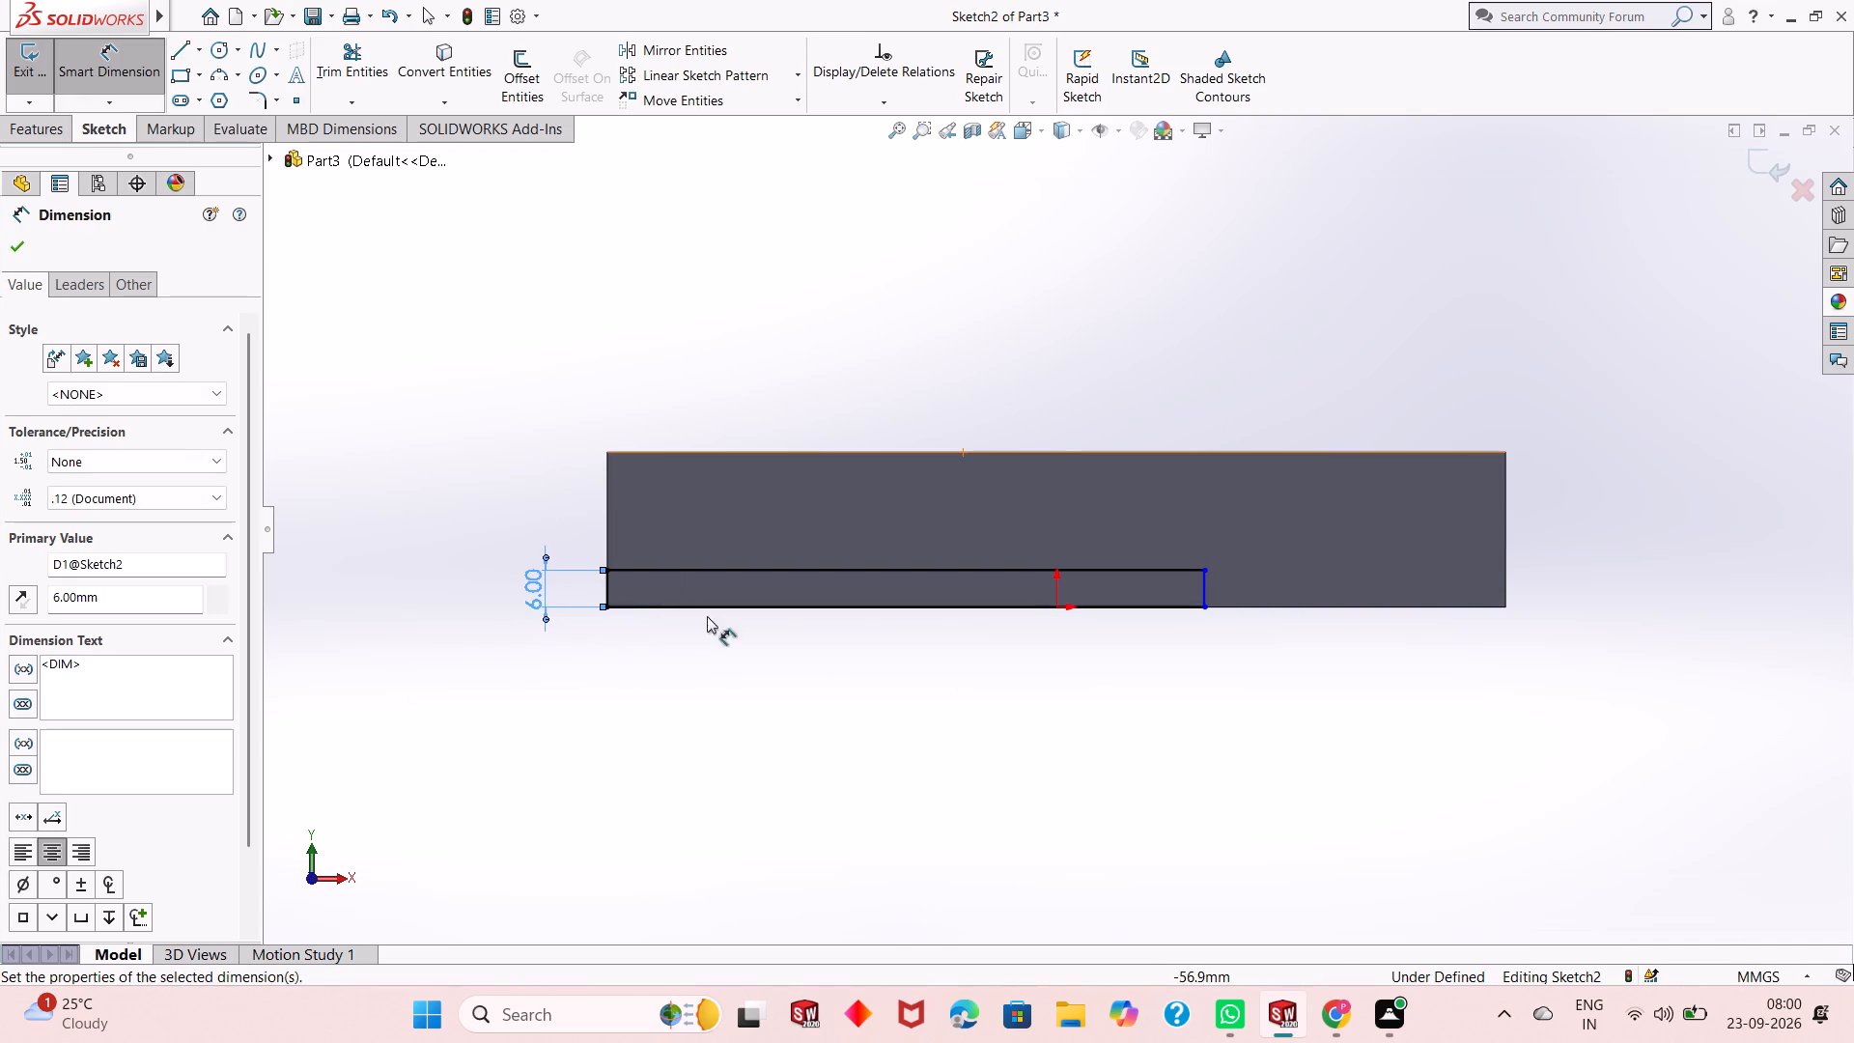
left_click(814, 612)
left_click(817, 679)
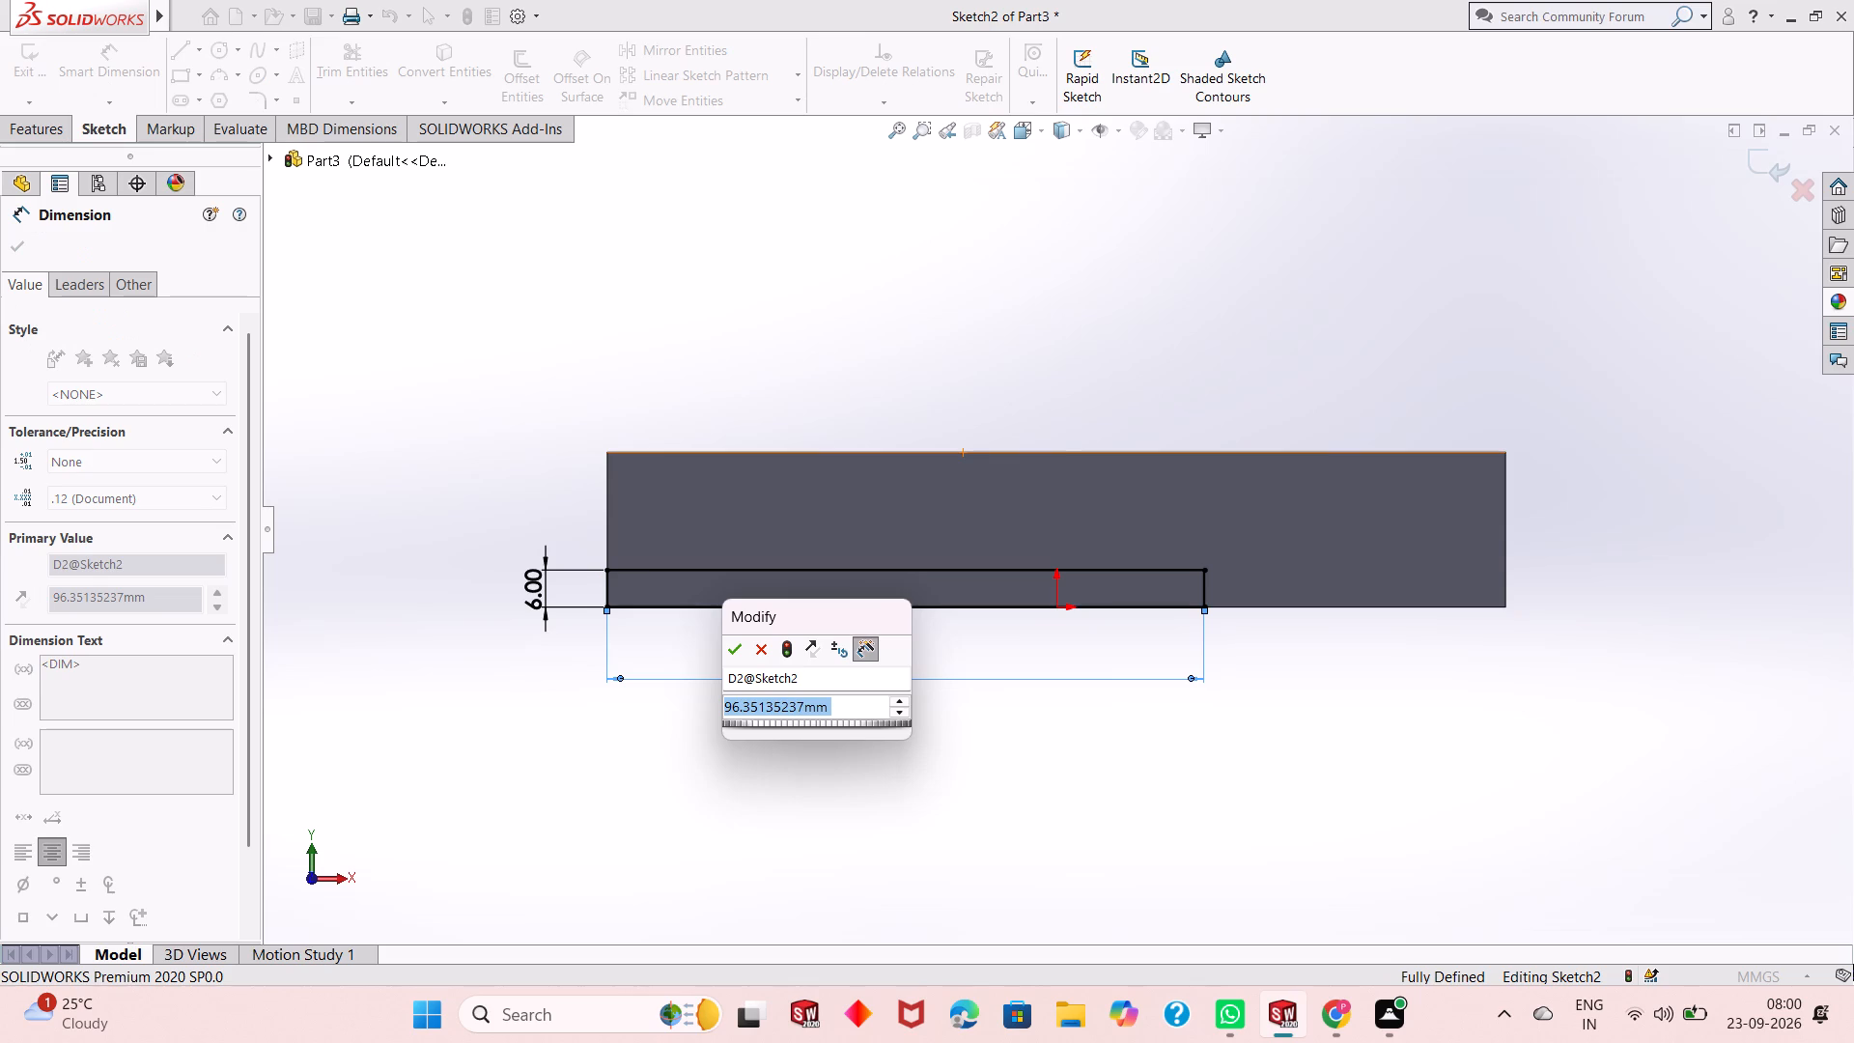
key("7")
key("2")
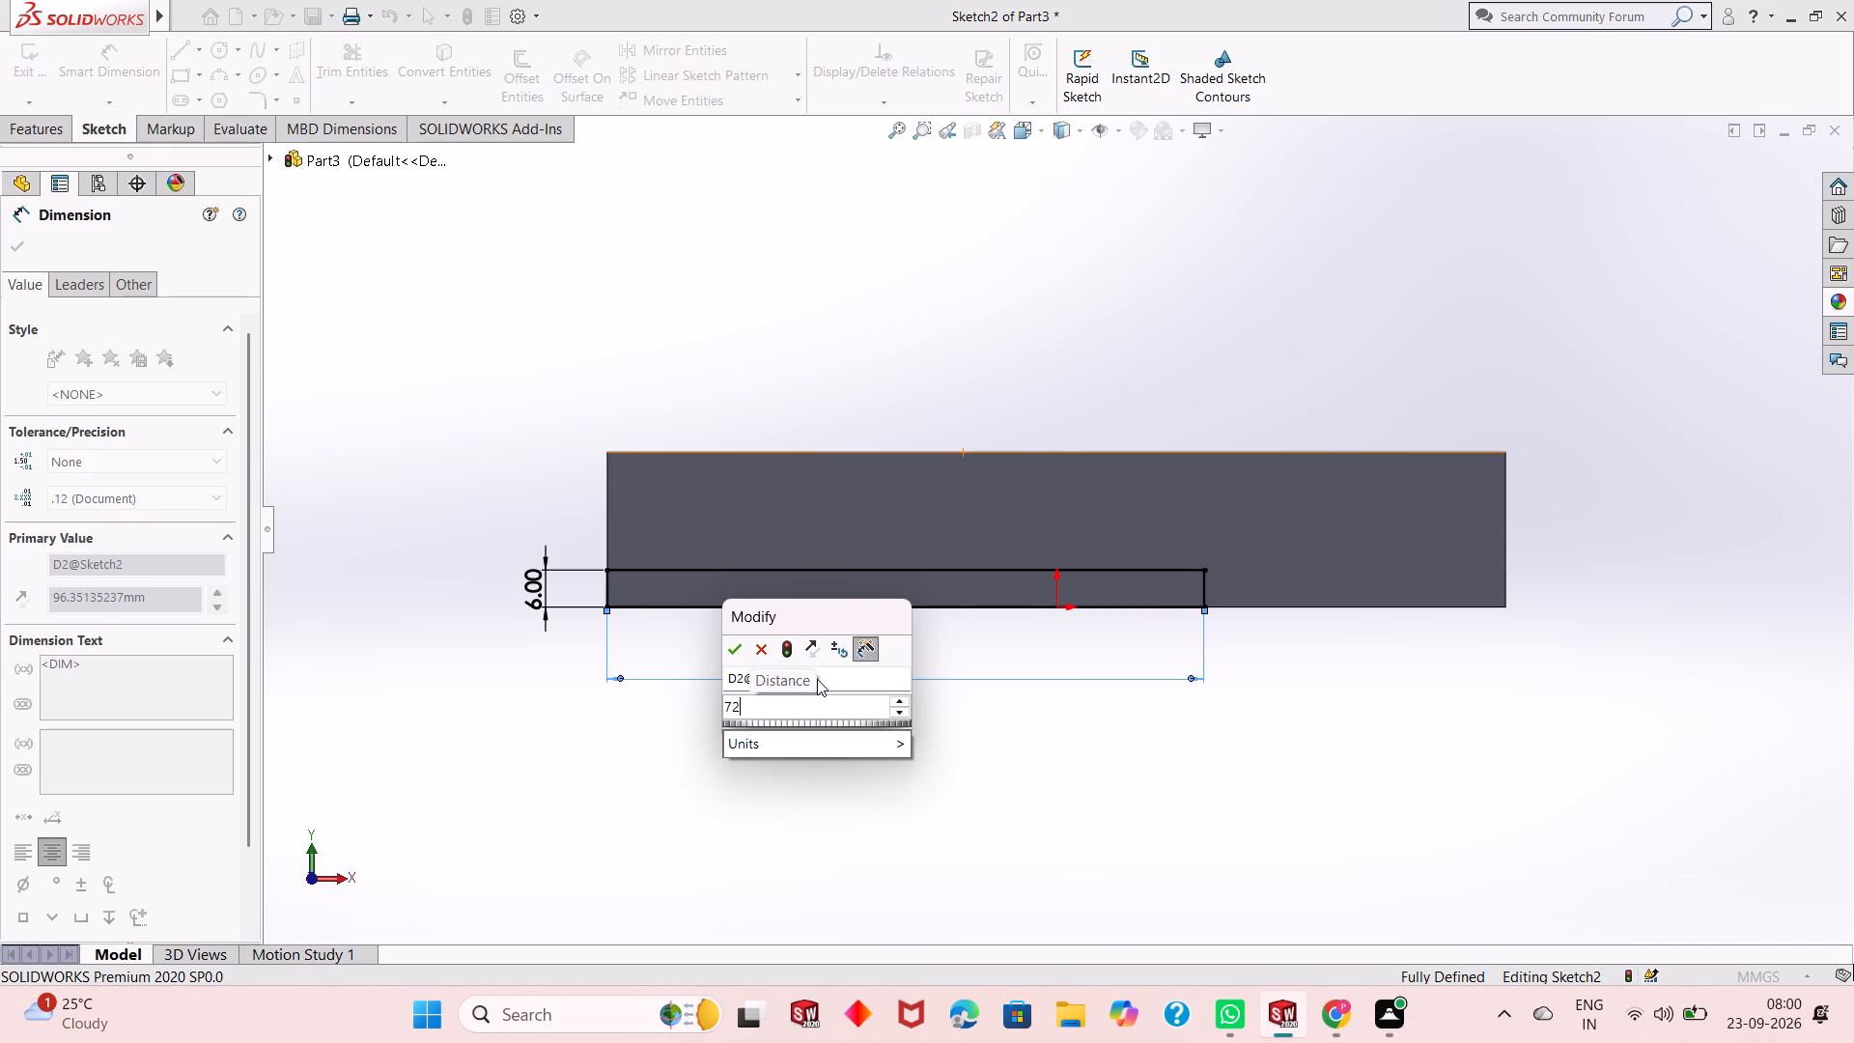
key("Return")
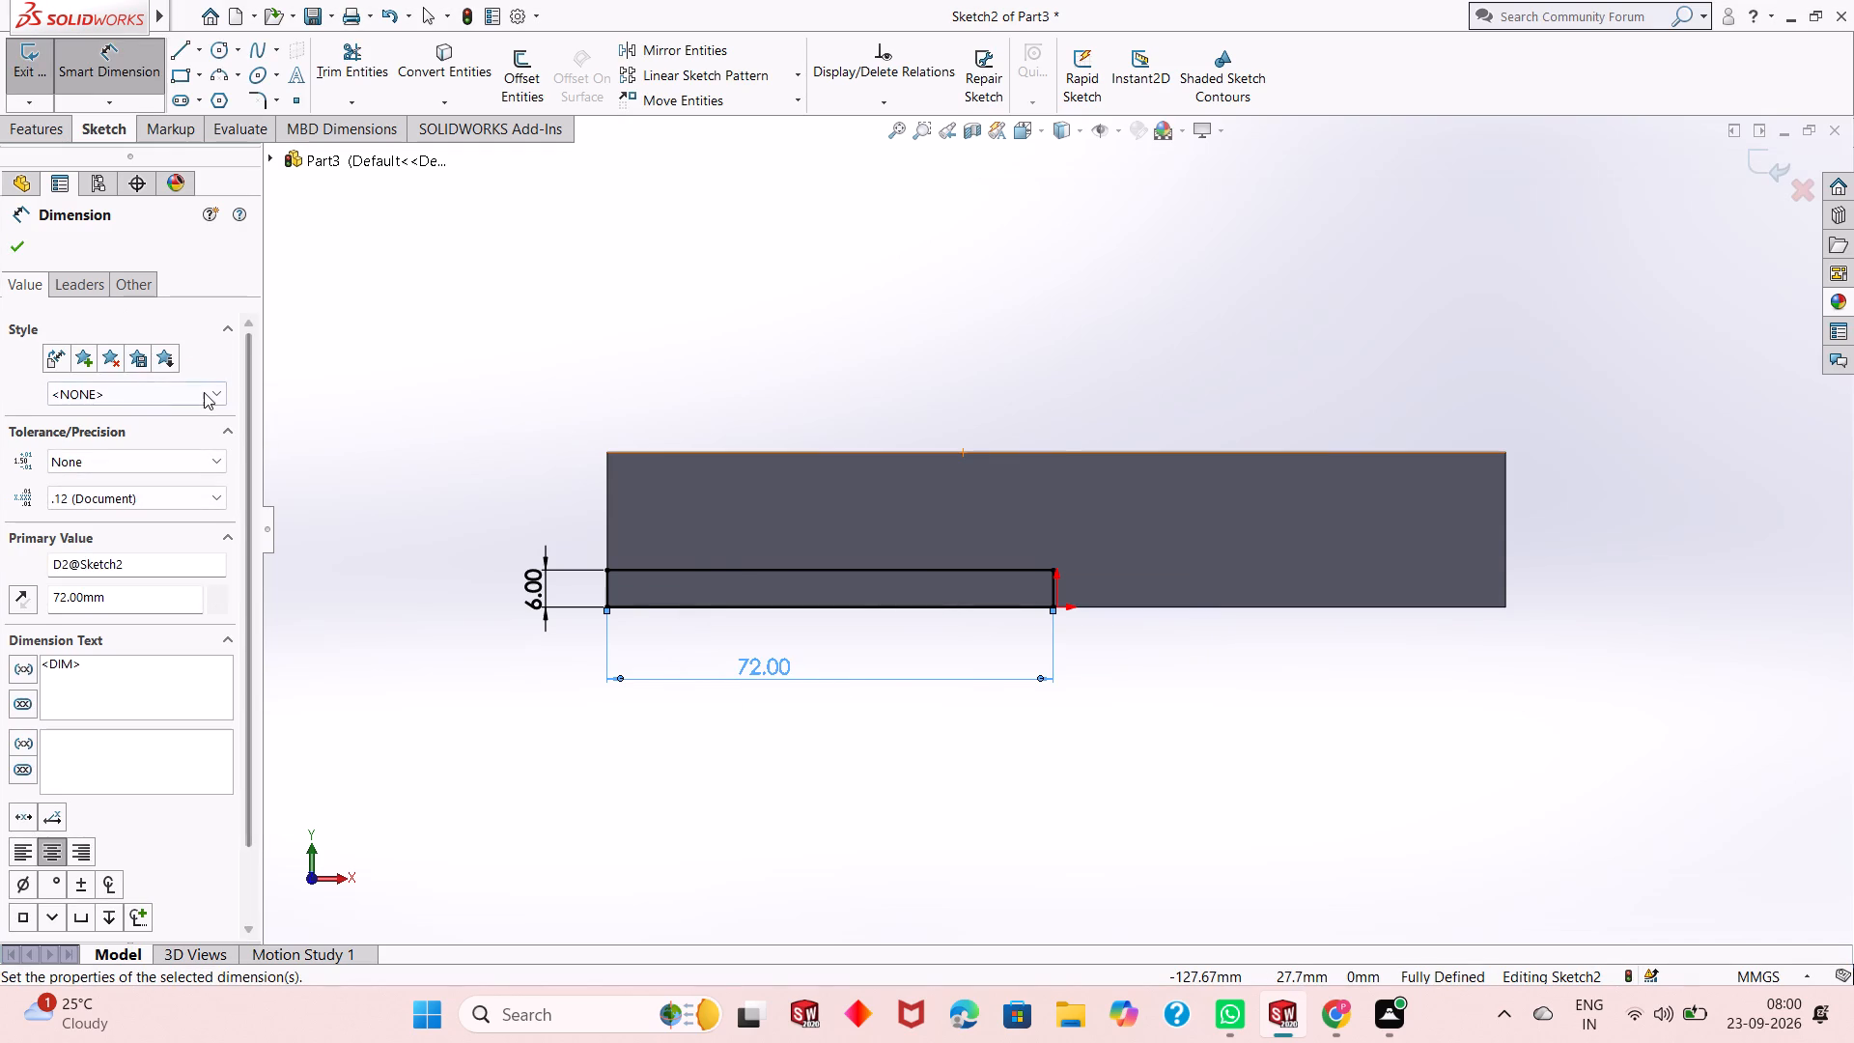
left_click(22, 244)
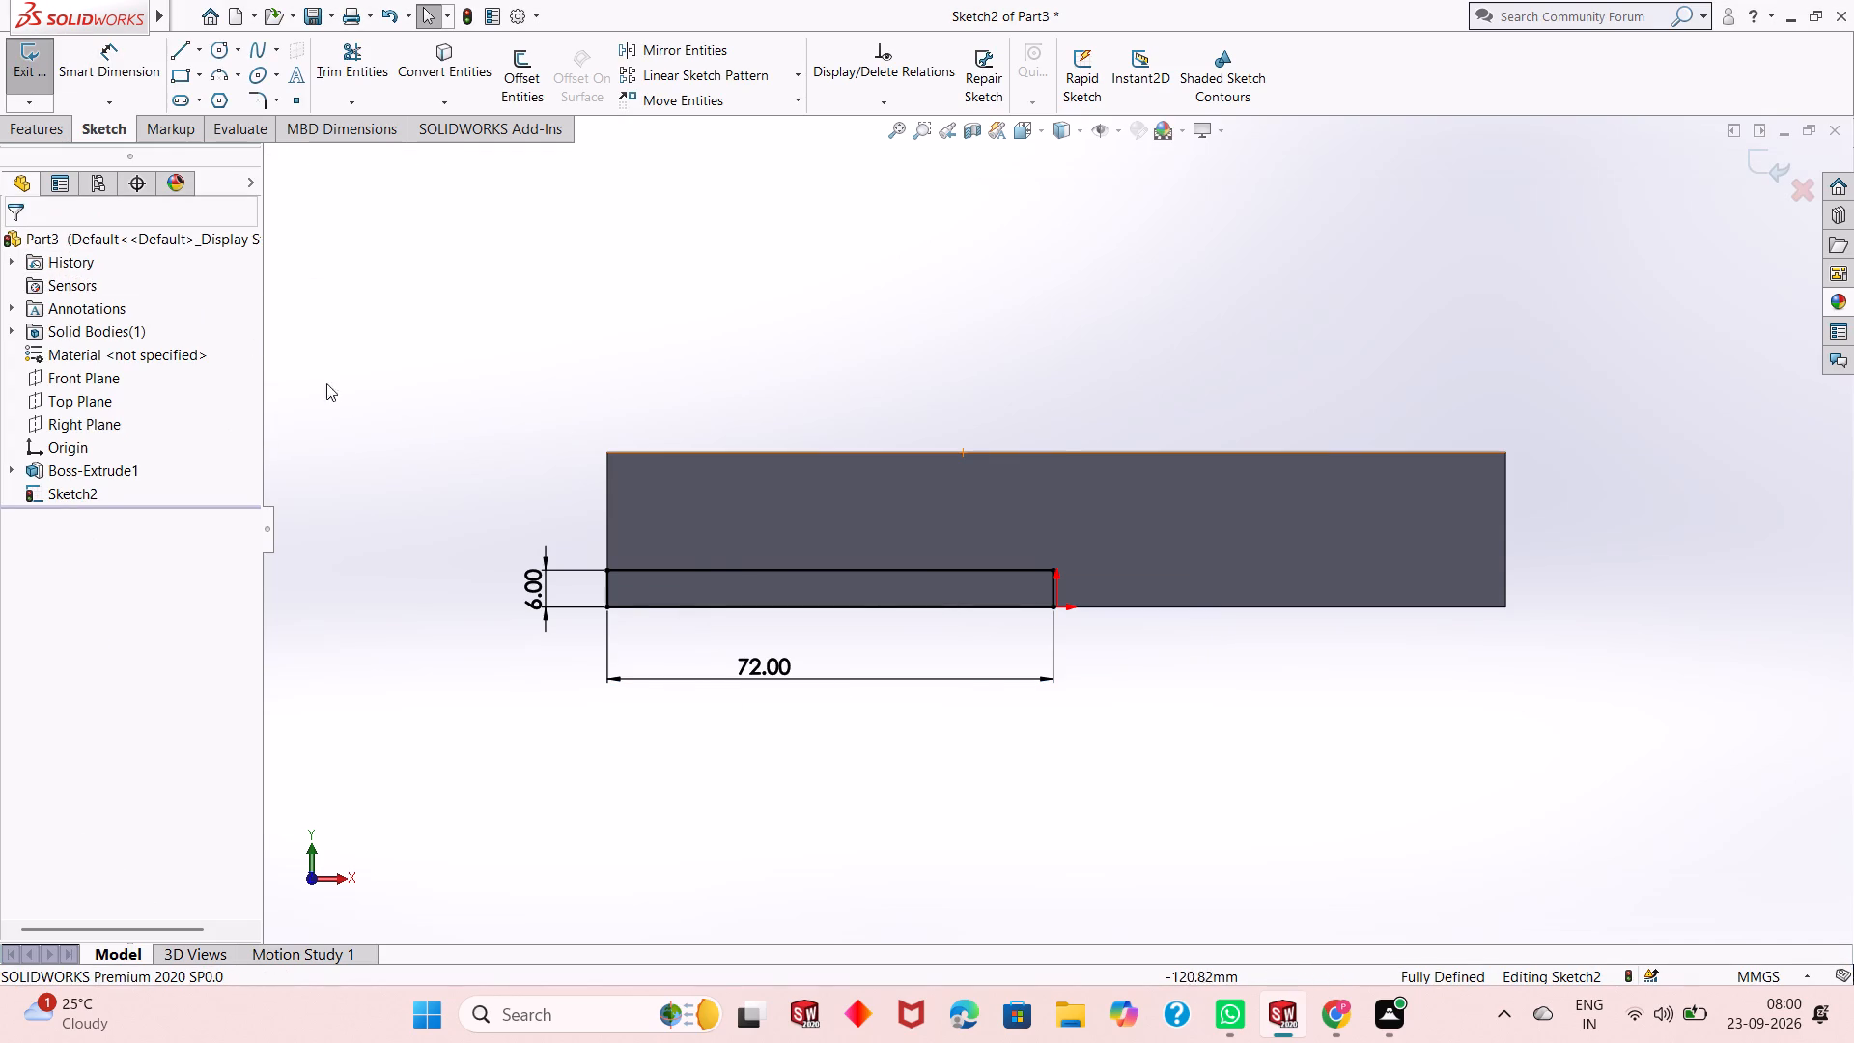
left_click(520, 335)
Cut-extrude the 72 by 6 mm rectangle into the block as a blind cut 50 mm deep from the sketch plane.
middle_click_drag(748, 748, 799, 760)
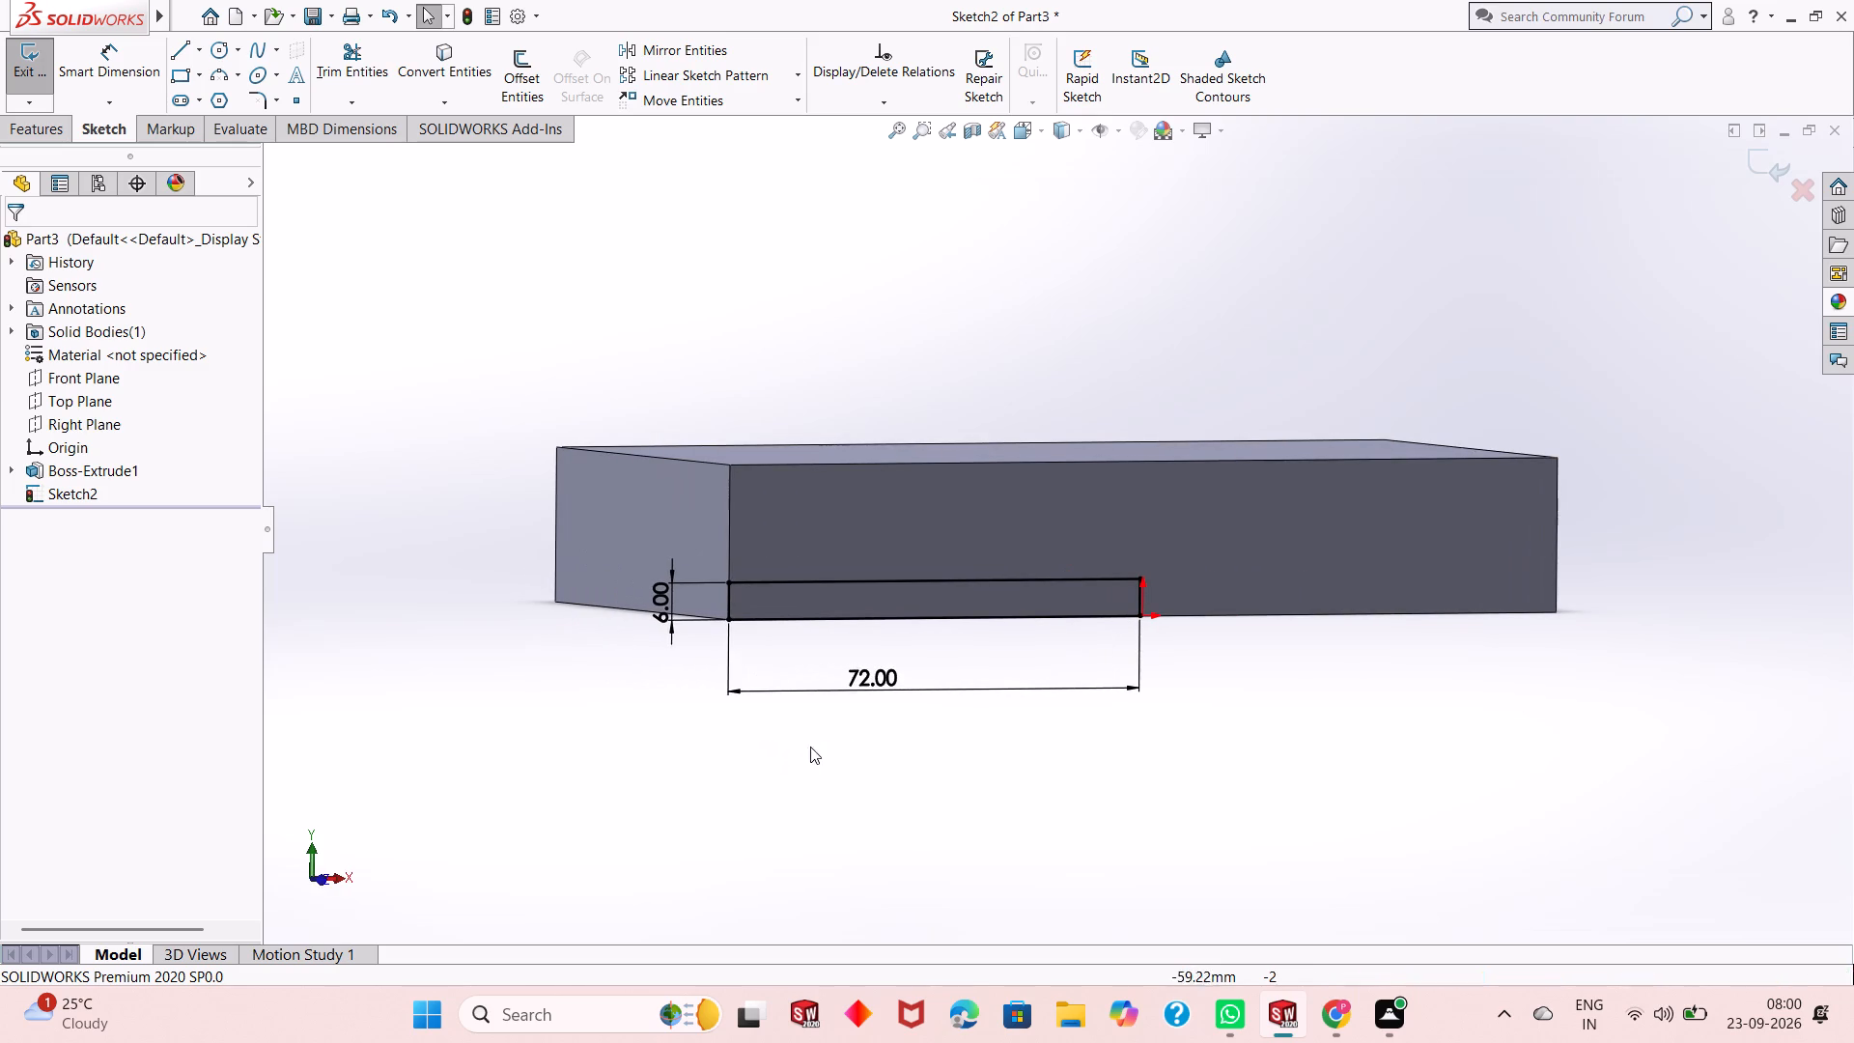
scroll(858, 572, "up", 2)
scroll(1123, 499, "down", 2)
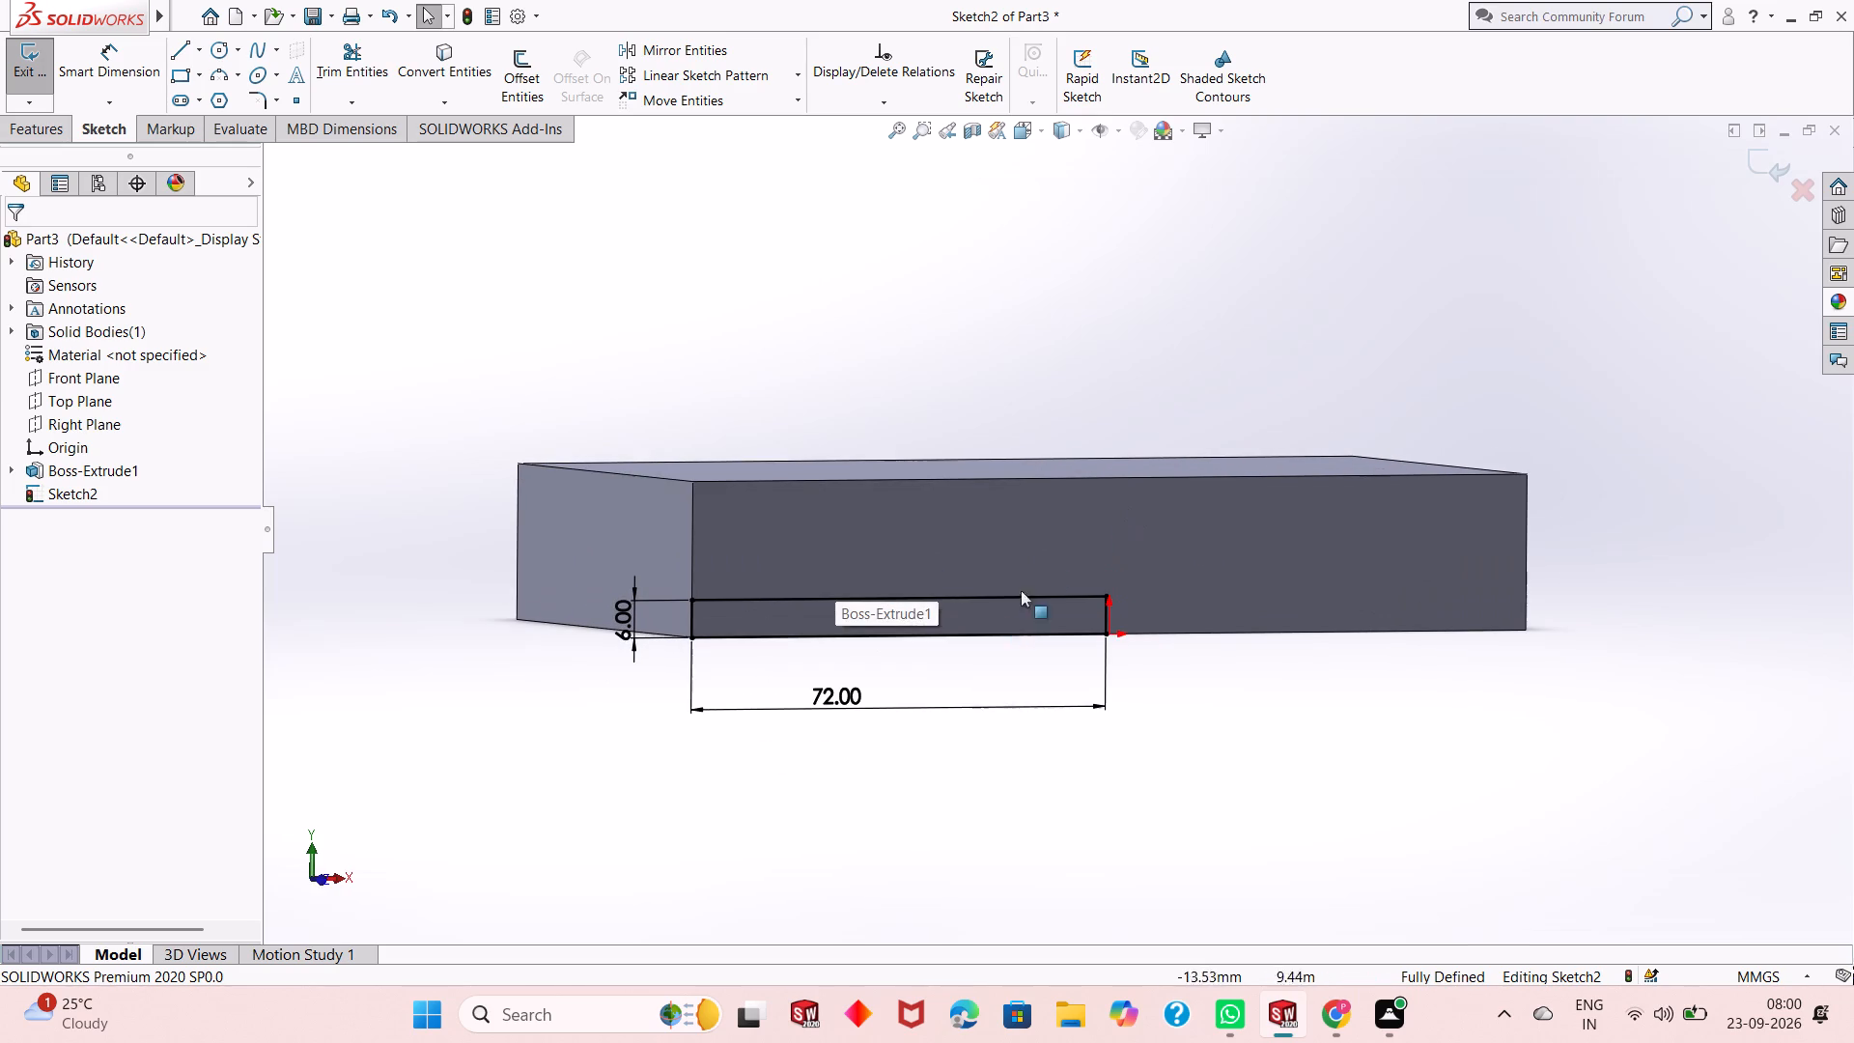
middle_click_drag(982, 727, 1016, 721)
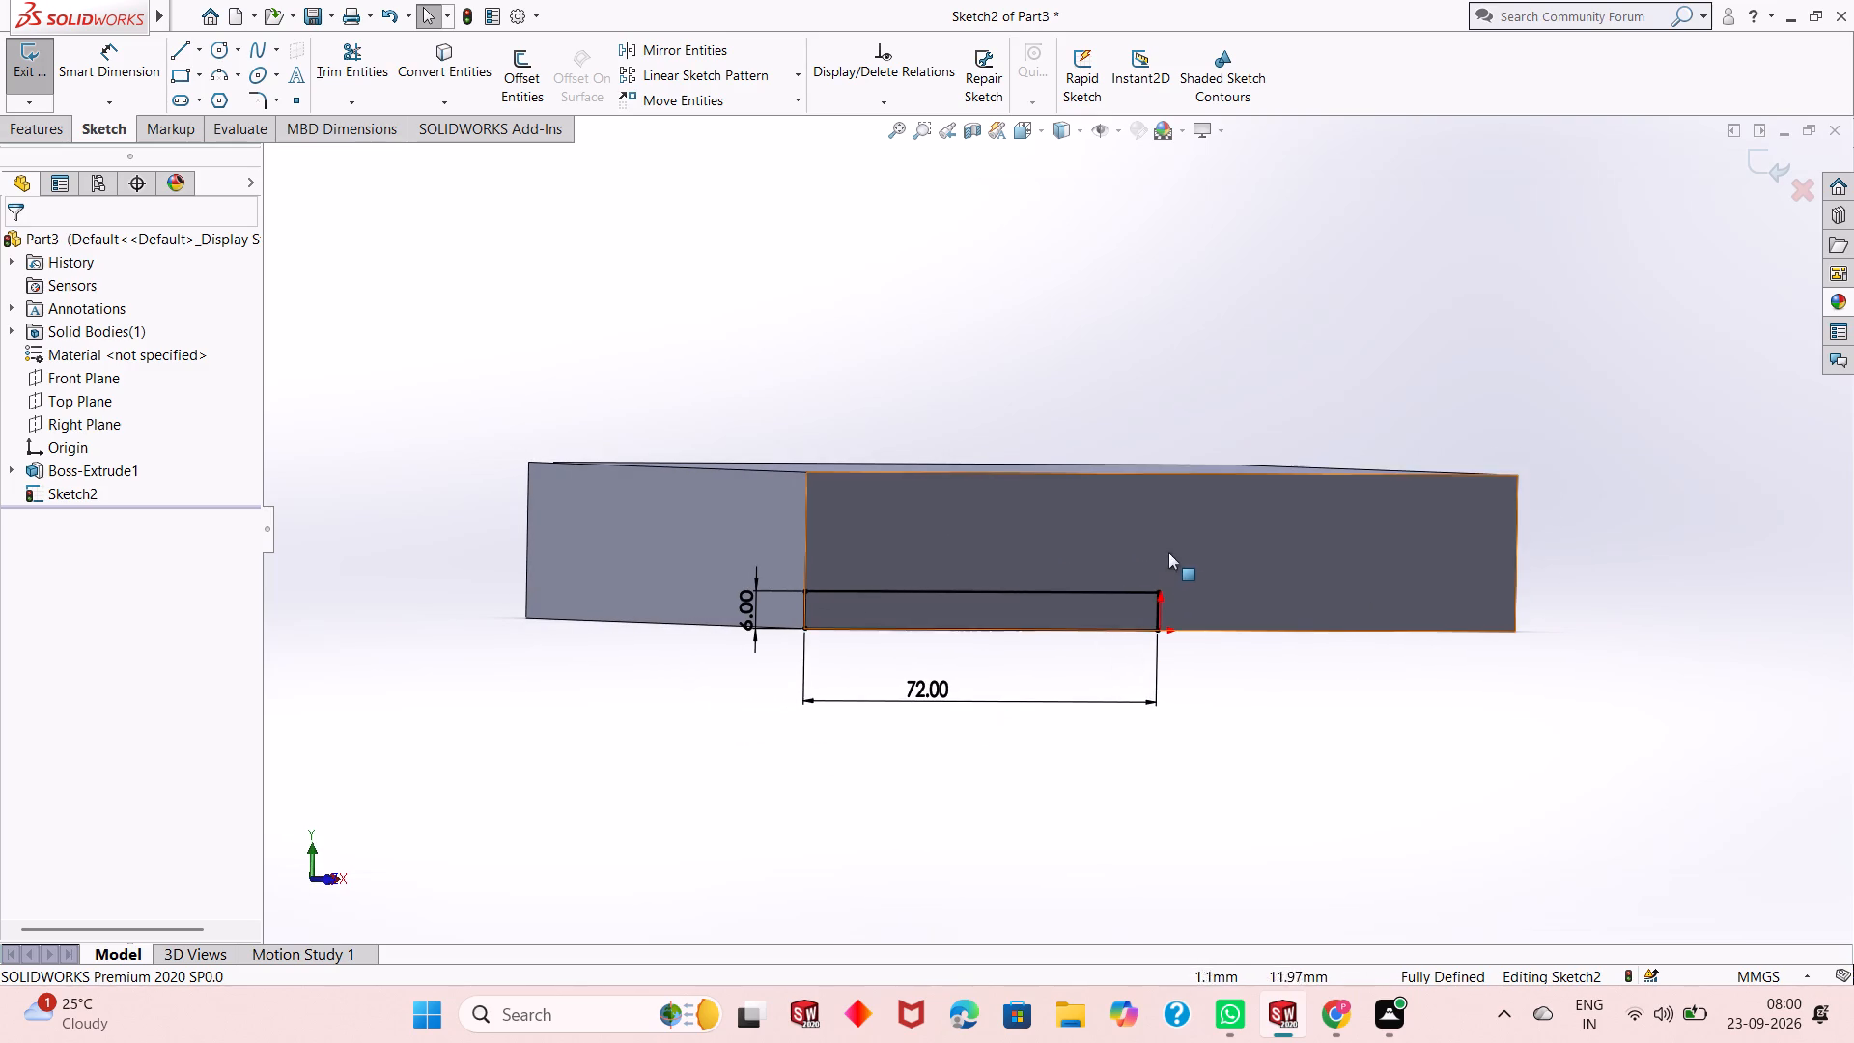
scroll(1151, 523, "up", 1)
scroll(1083, 530, "down", 3)
scroll(1028, 553, "up", 2)
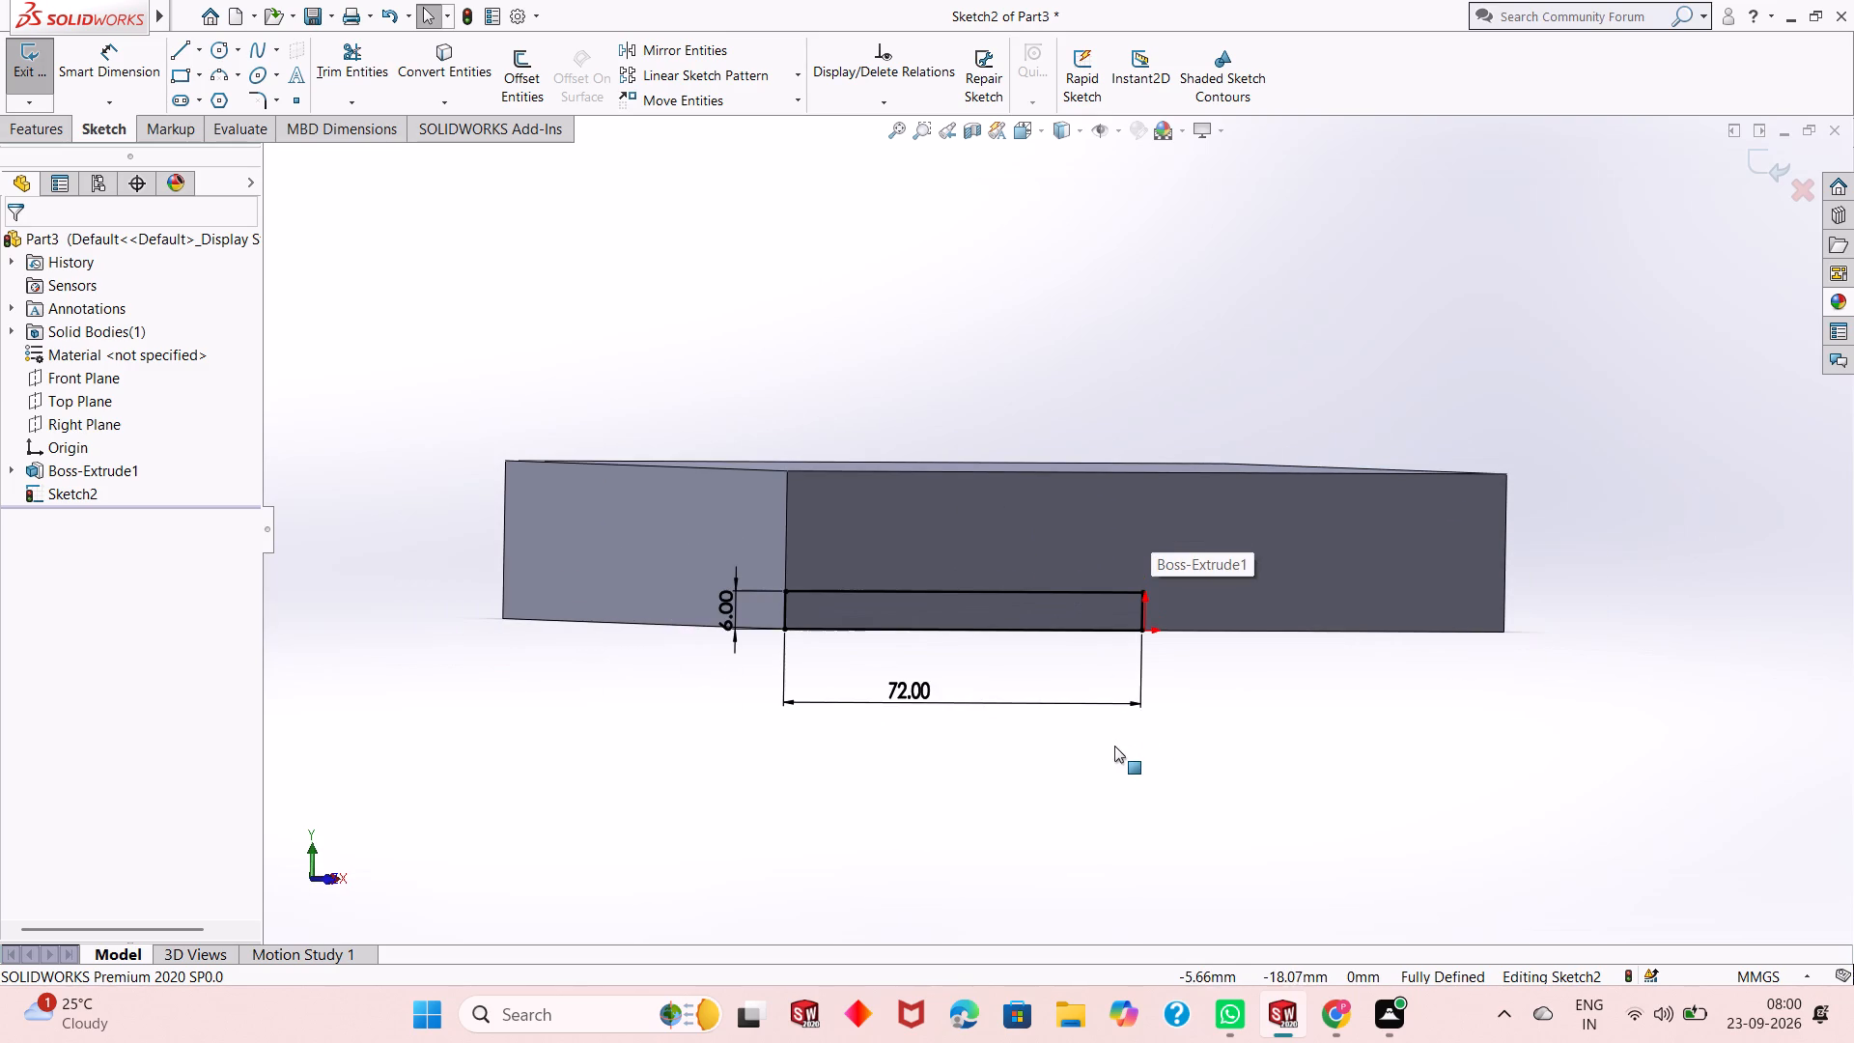
middle_click_drag(1114, 747, 1138, 801)
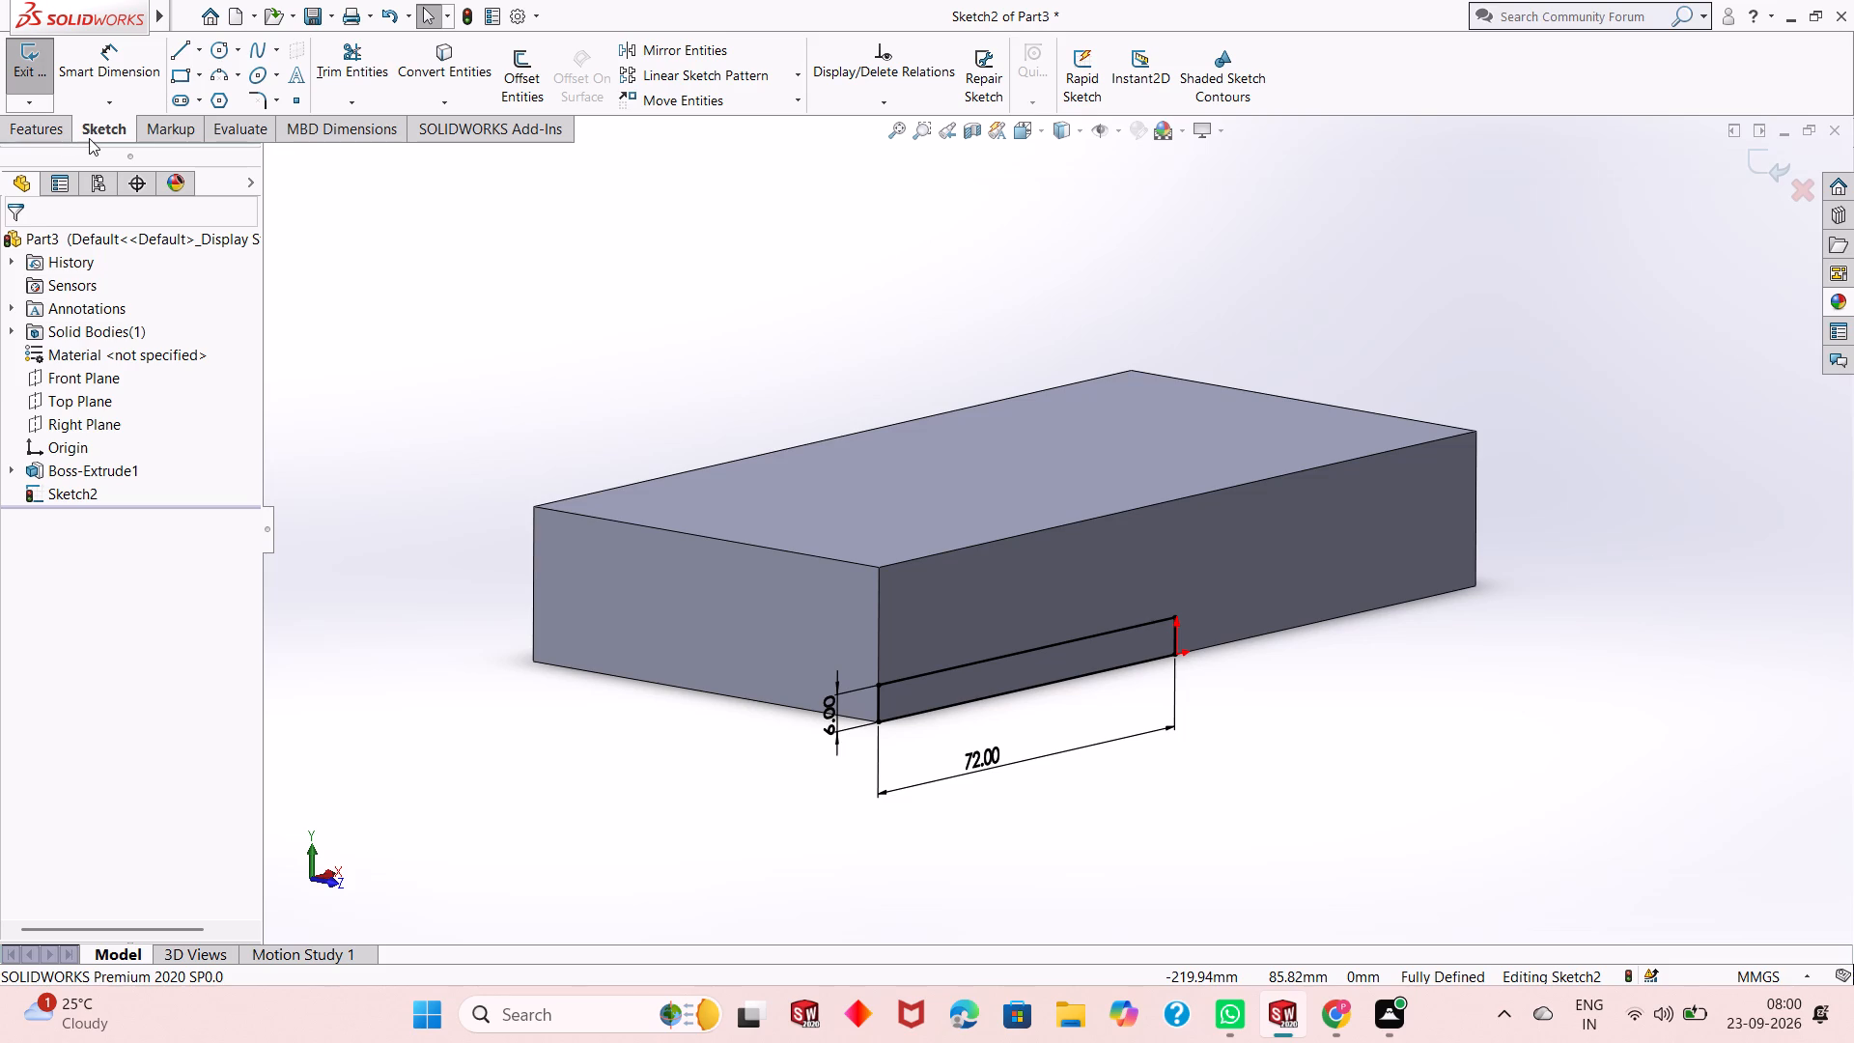
left_click(36, 133)
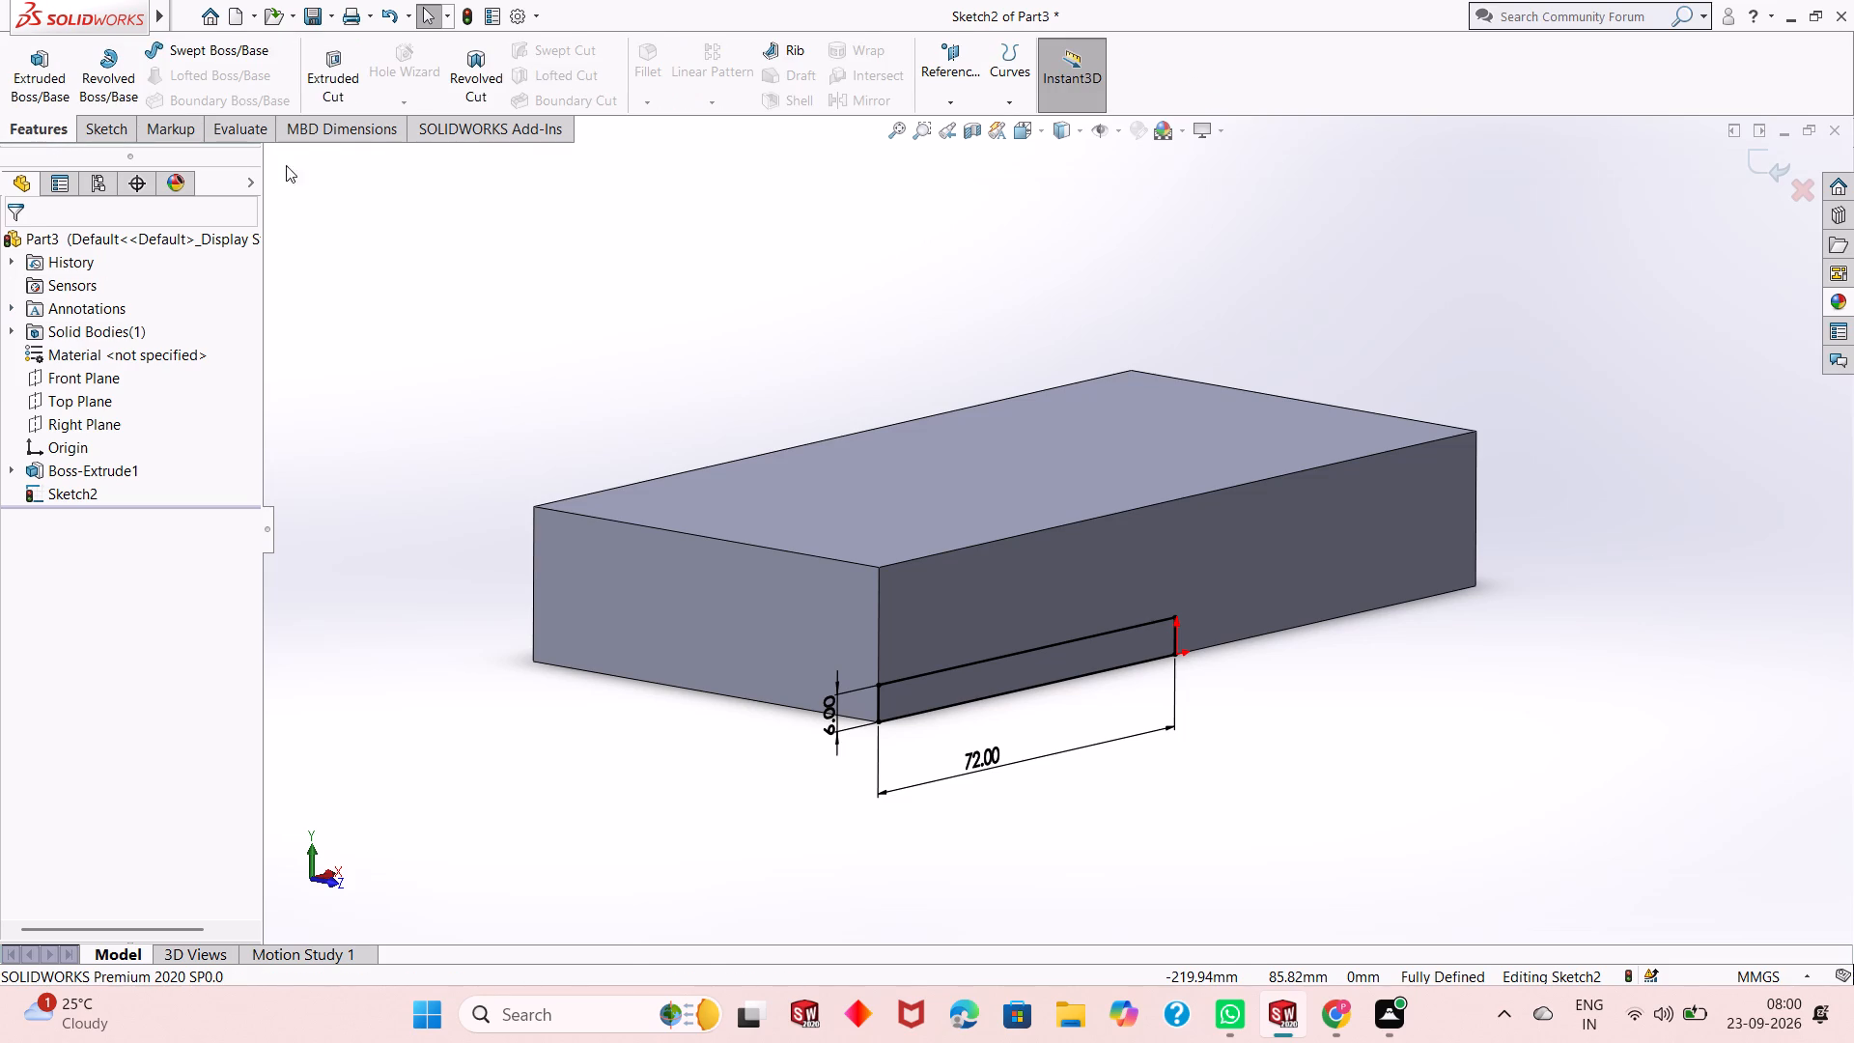
left_click(336, 89)
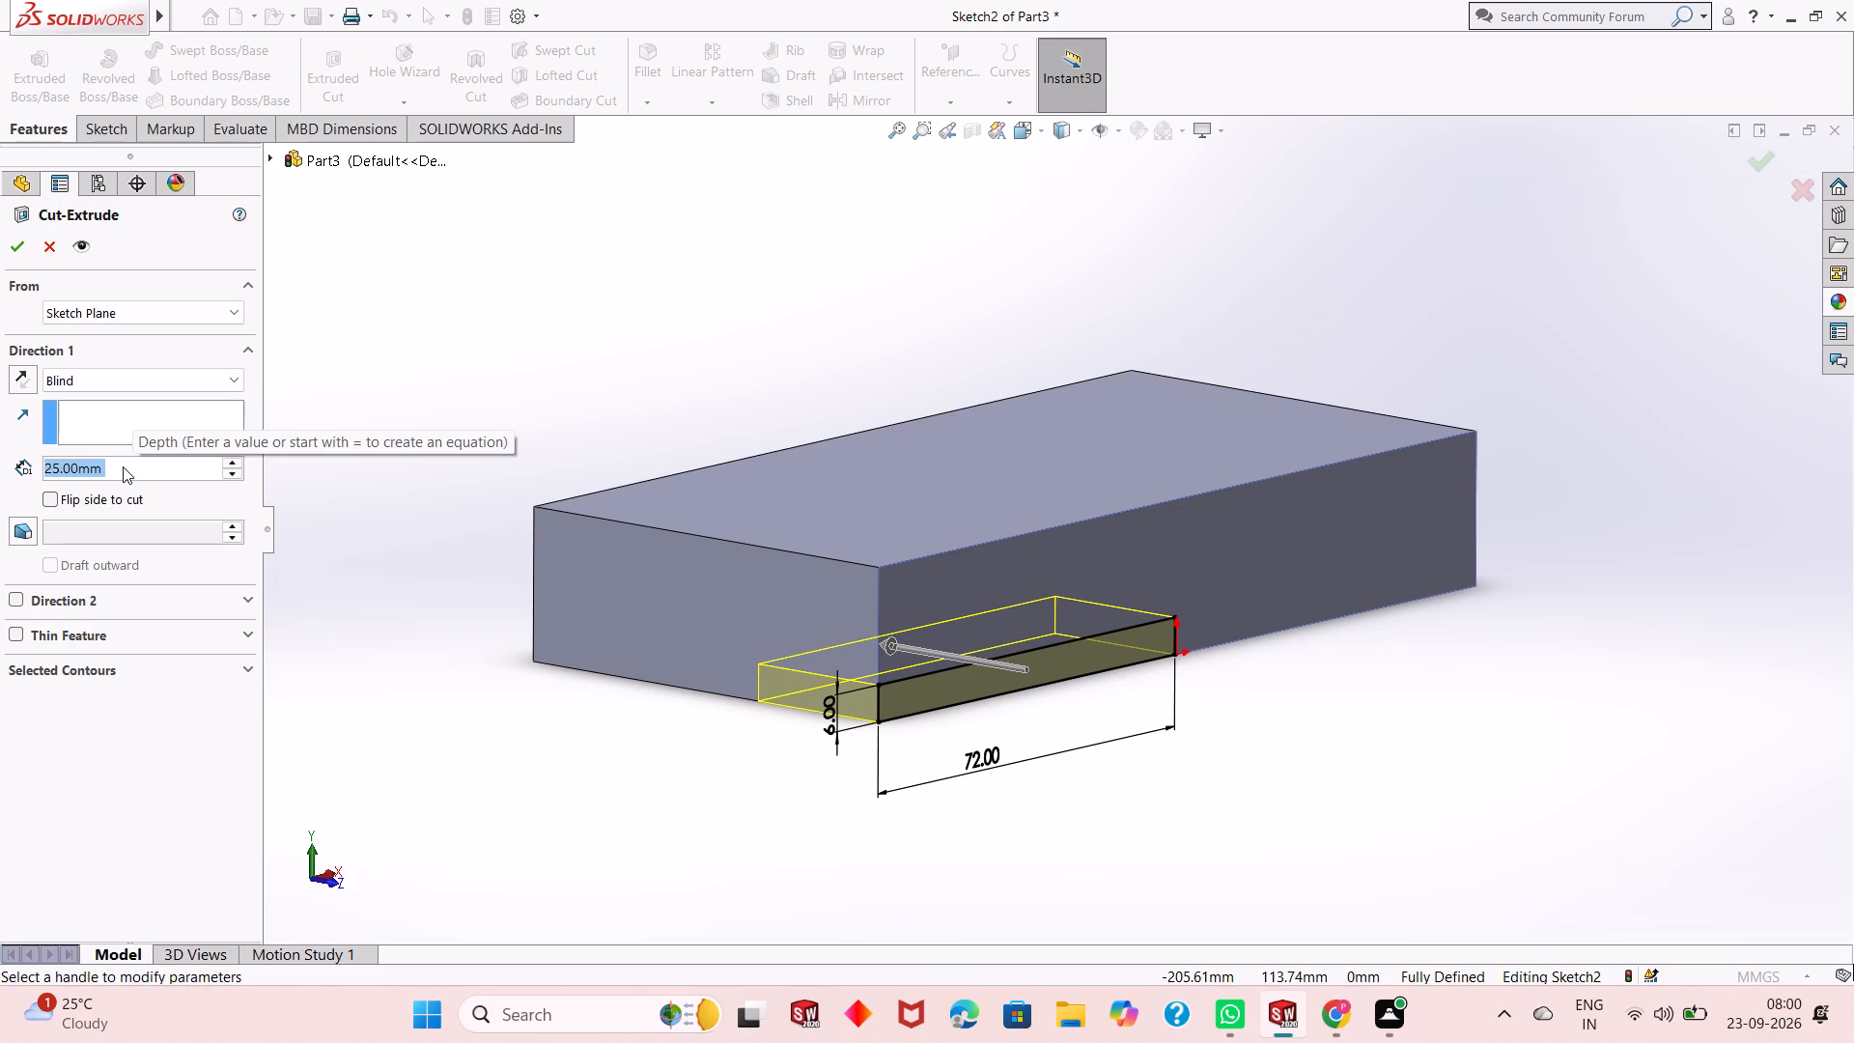
type("50")
key("Return")
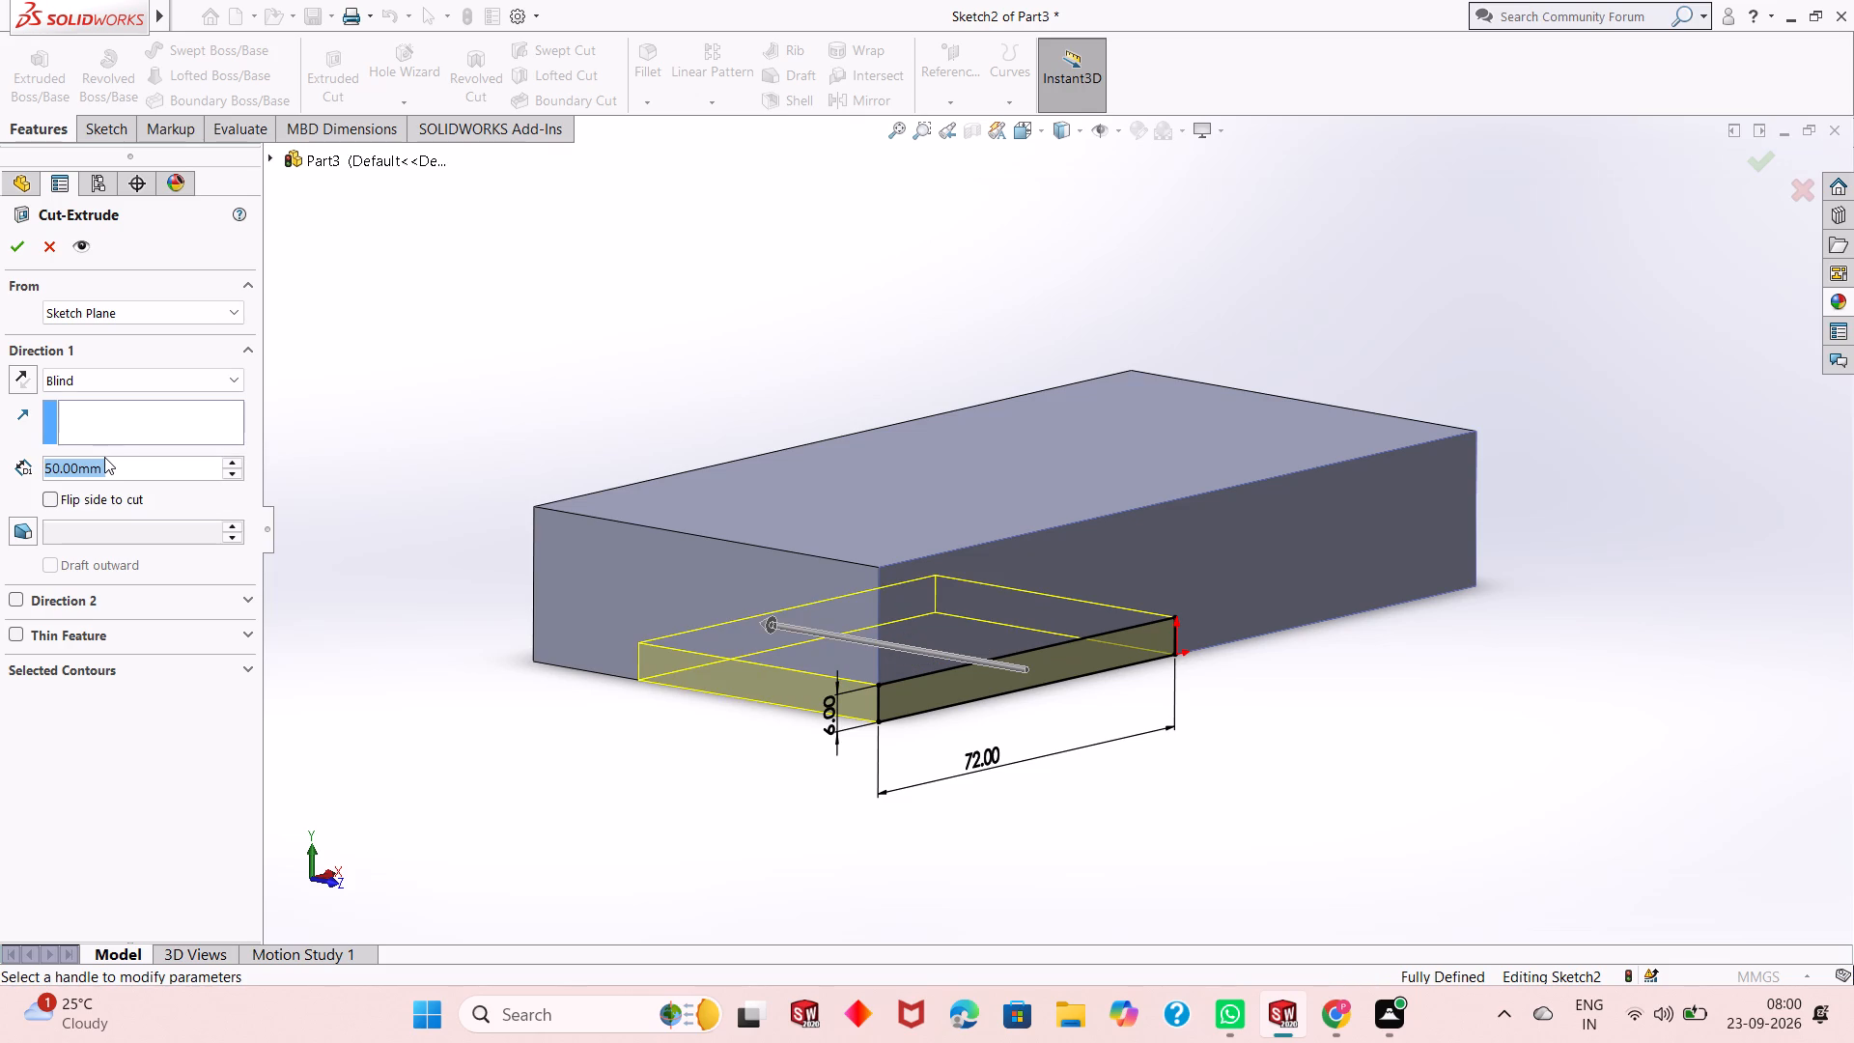
left_click(21, 243)
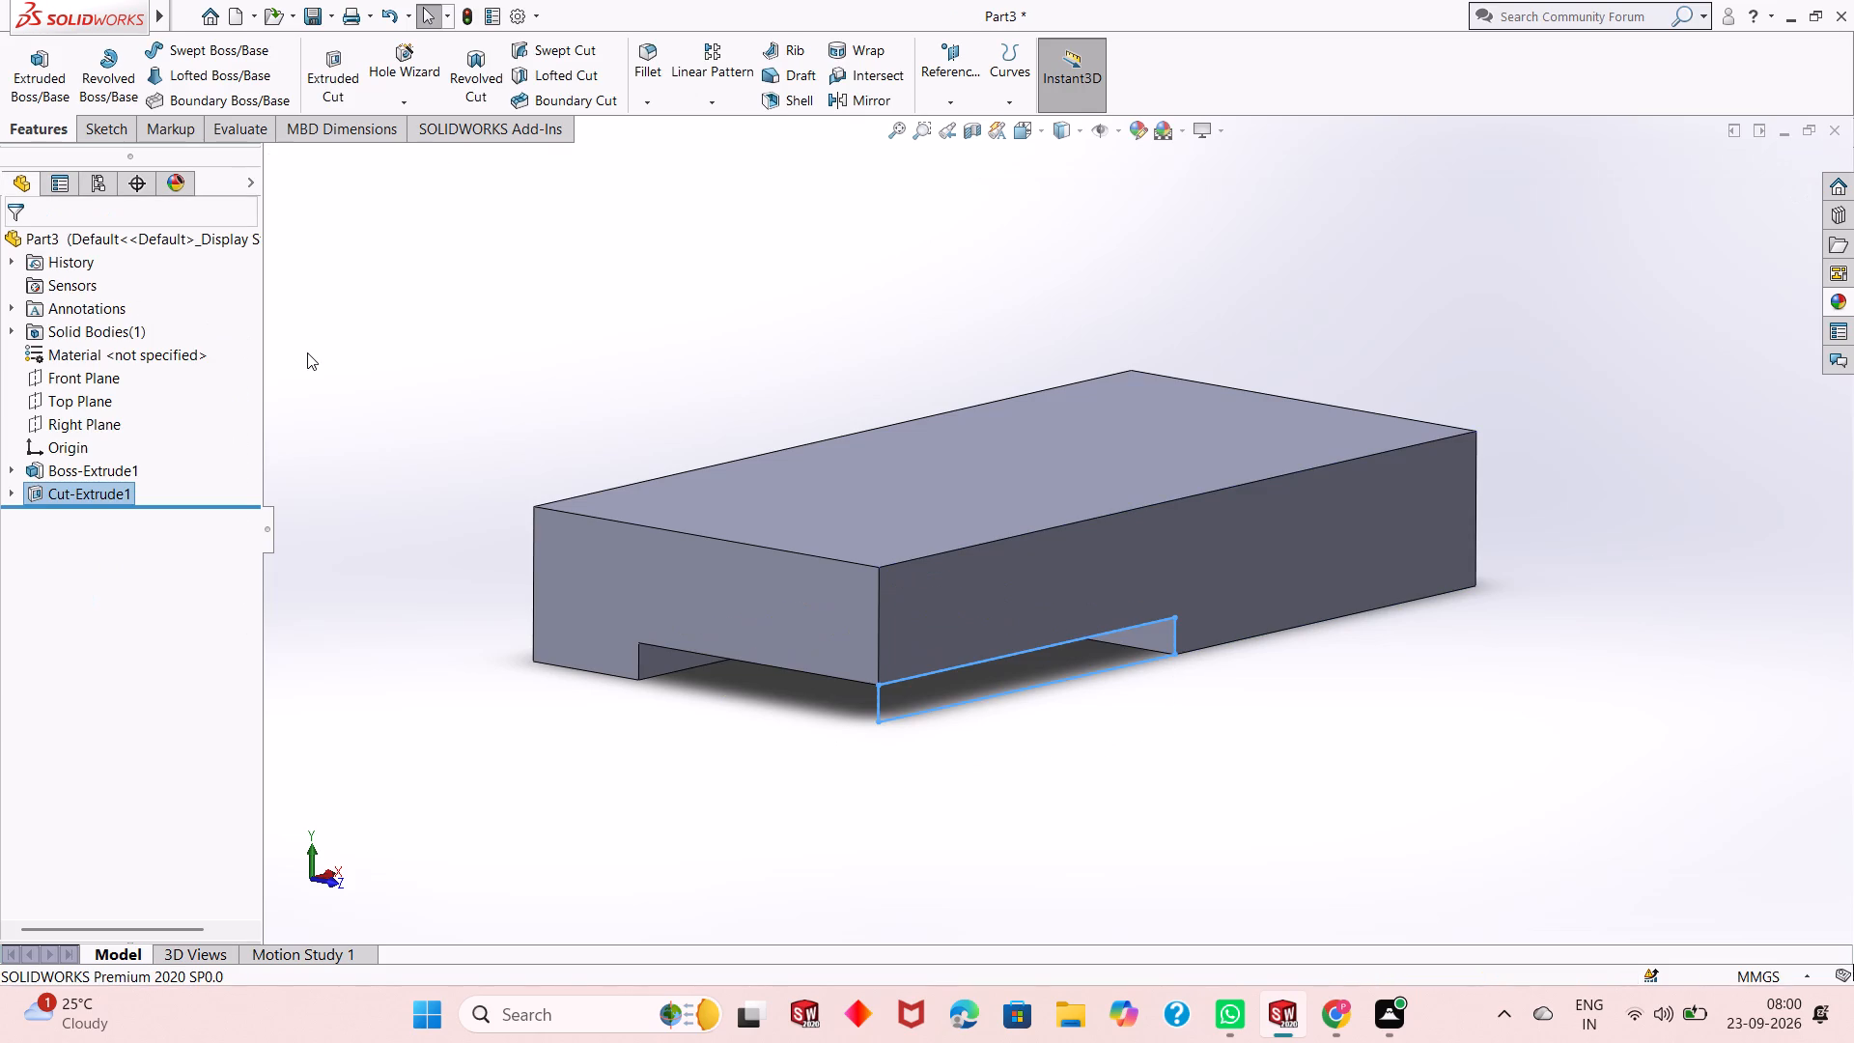
left_click(322, 359)
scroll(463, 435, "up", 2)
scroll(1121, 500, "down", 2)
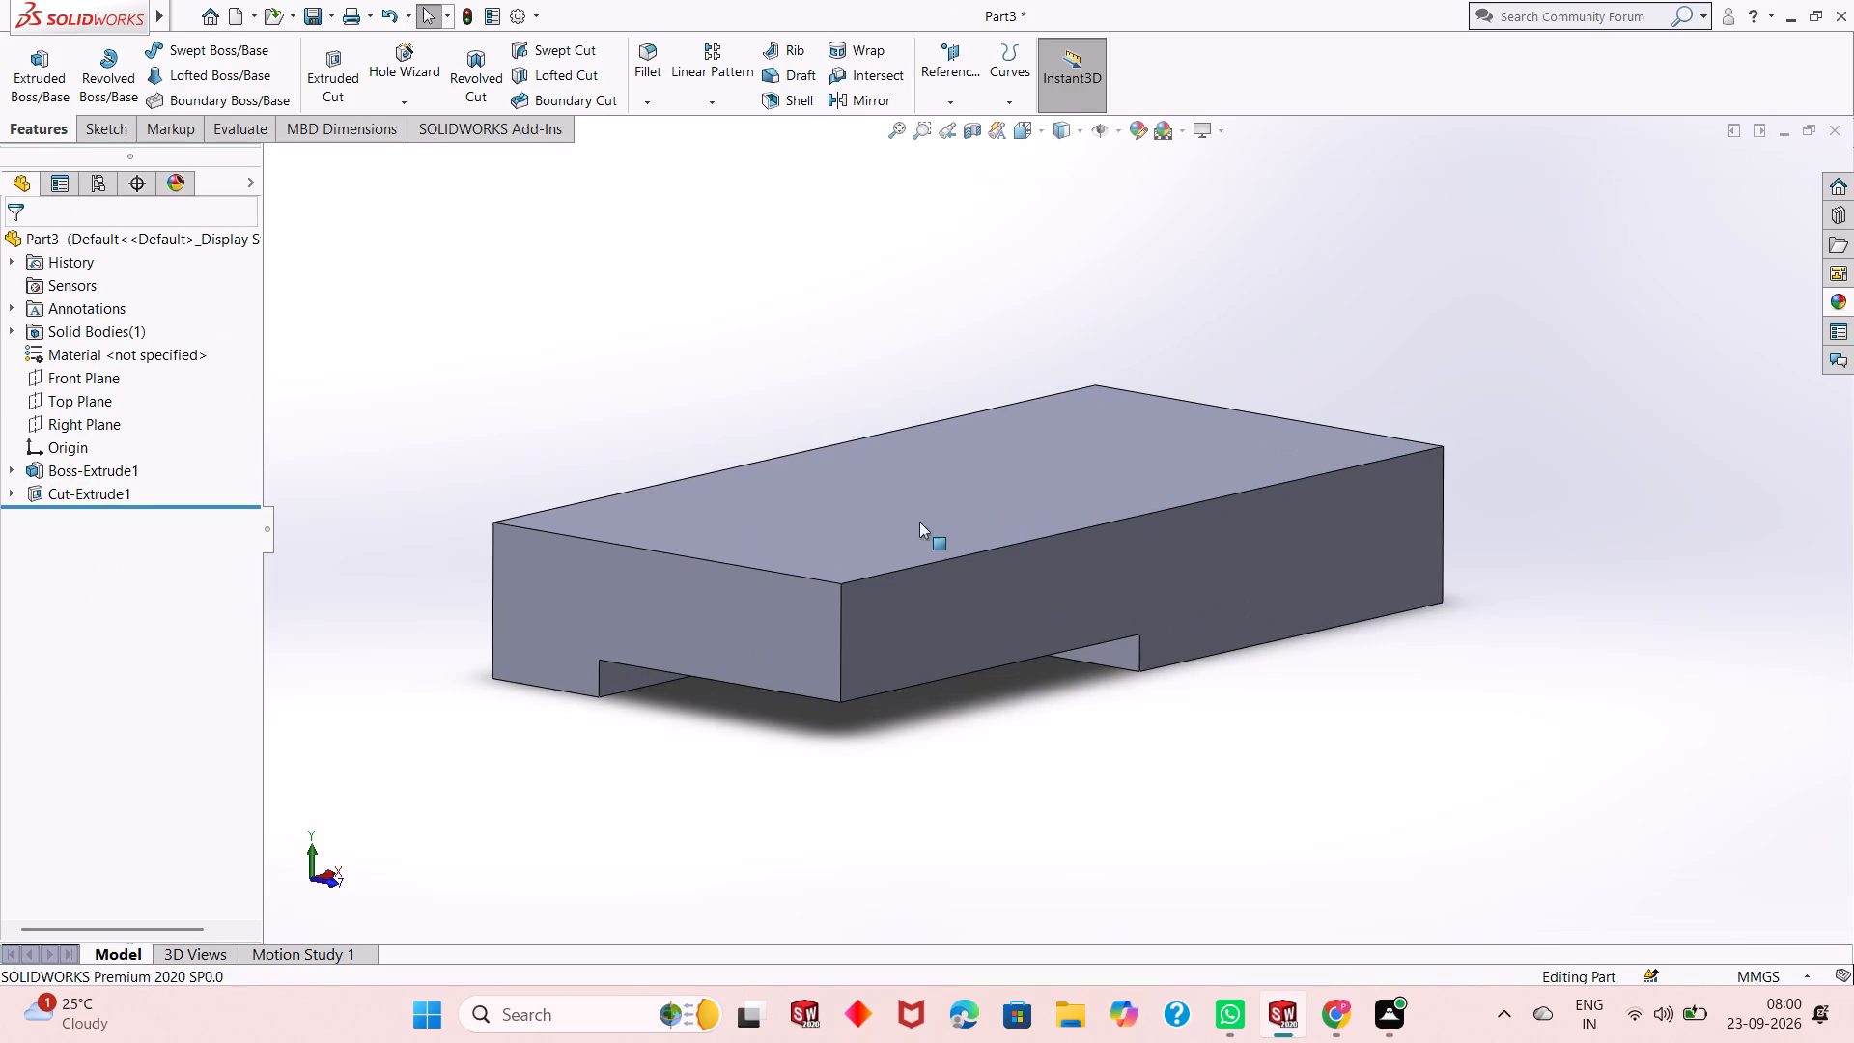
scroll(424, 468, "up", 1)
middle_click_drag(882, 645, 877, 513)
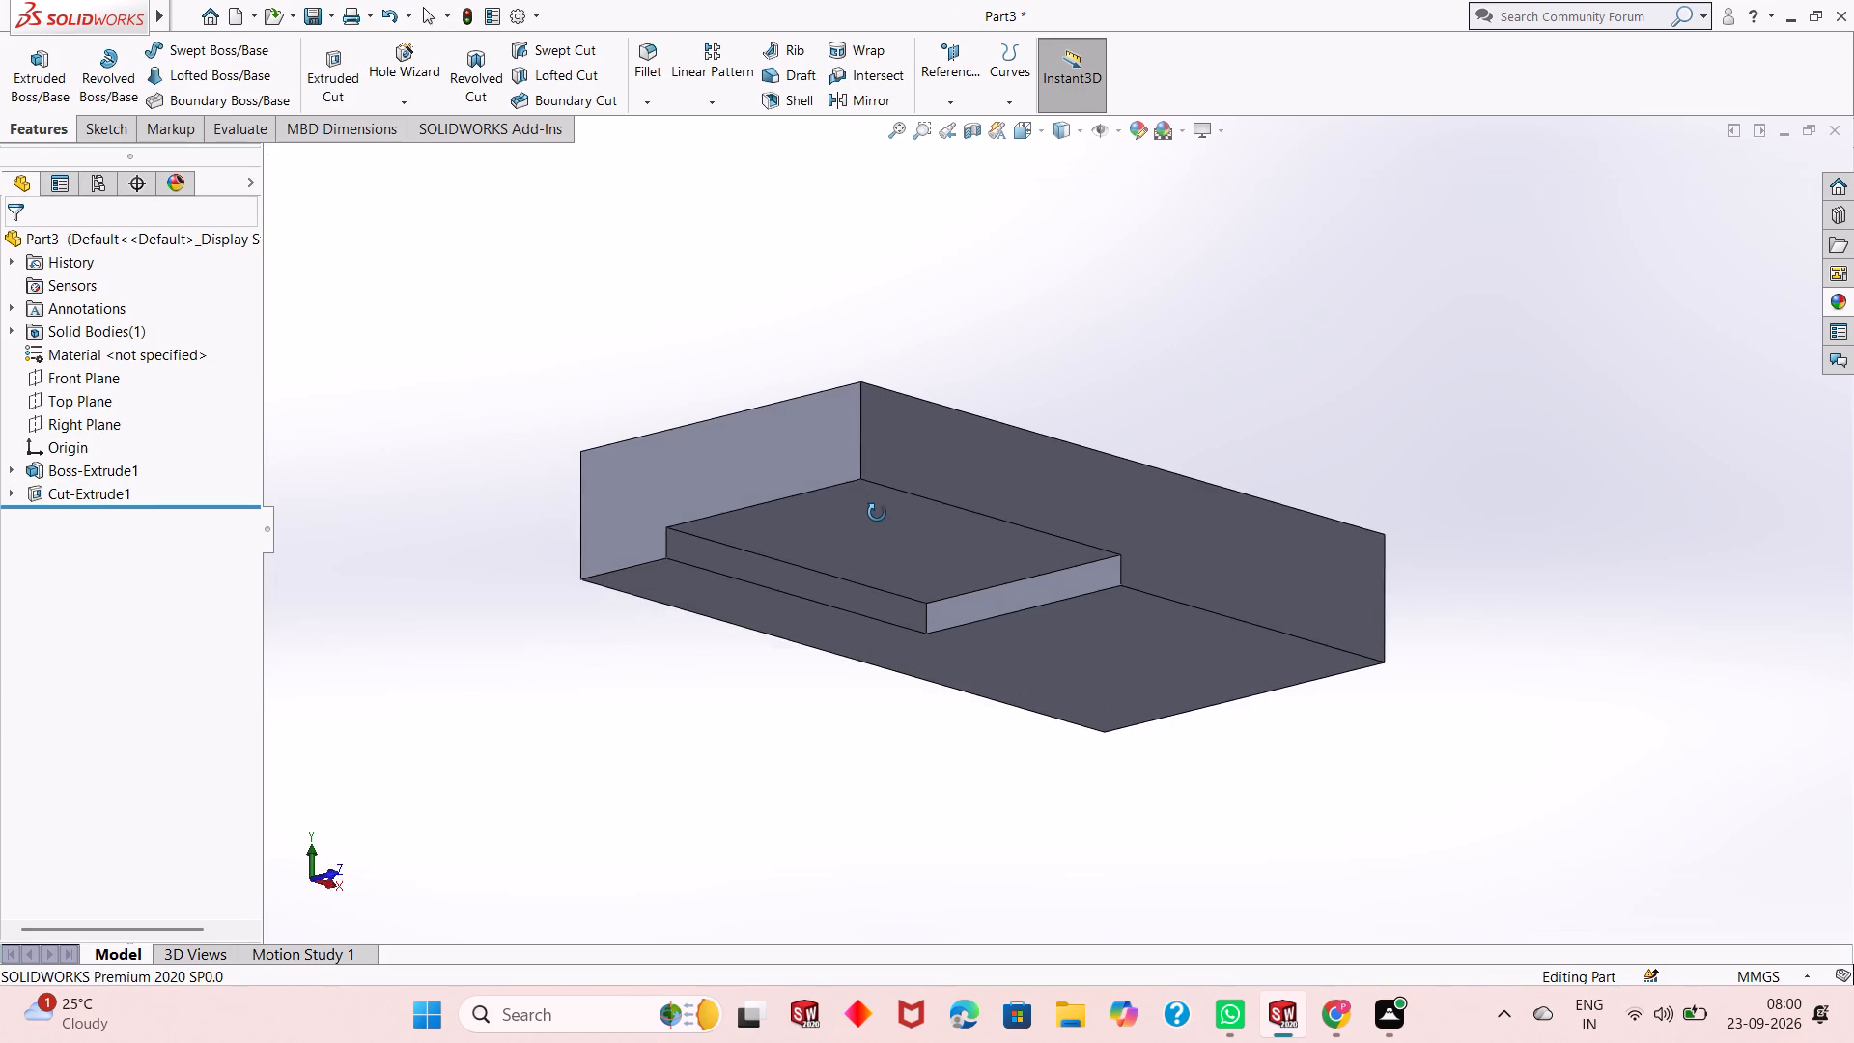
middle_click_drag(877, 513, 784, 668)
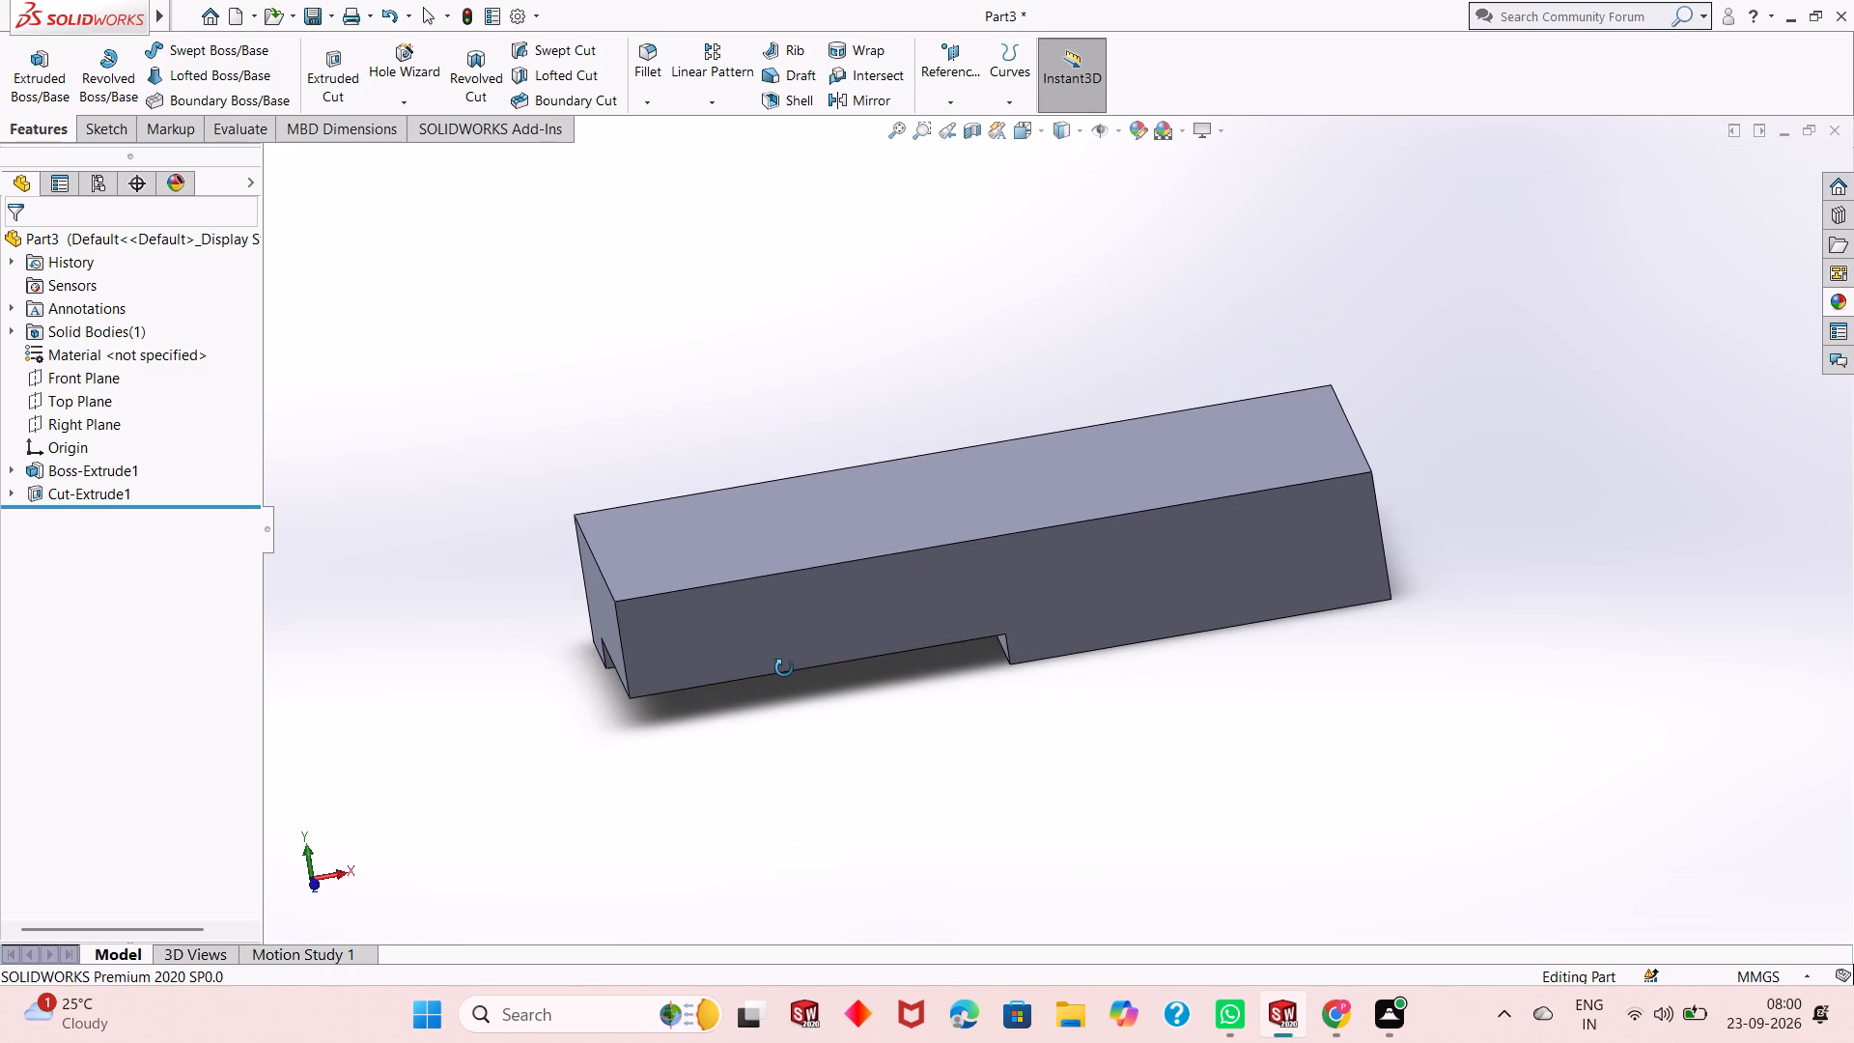
Examine the block and its underside corner recess from several angles.
middle_click_drag(784, 668, 822, 663)
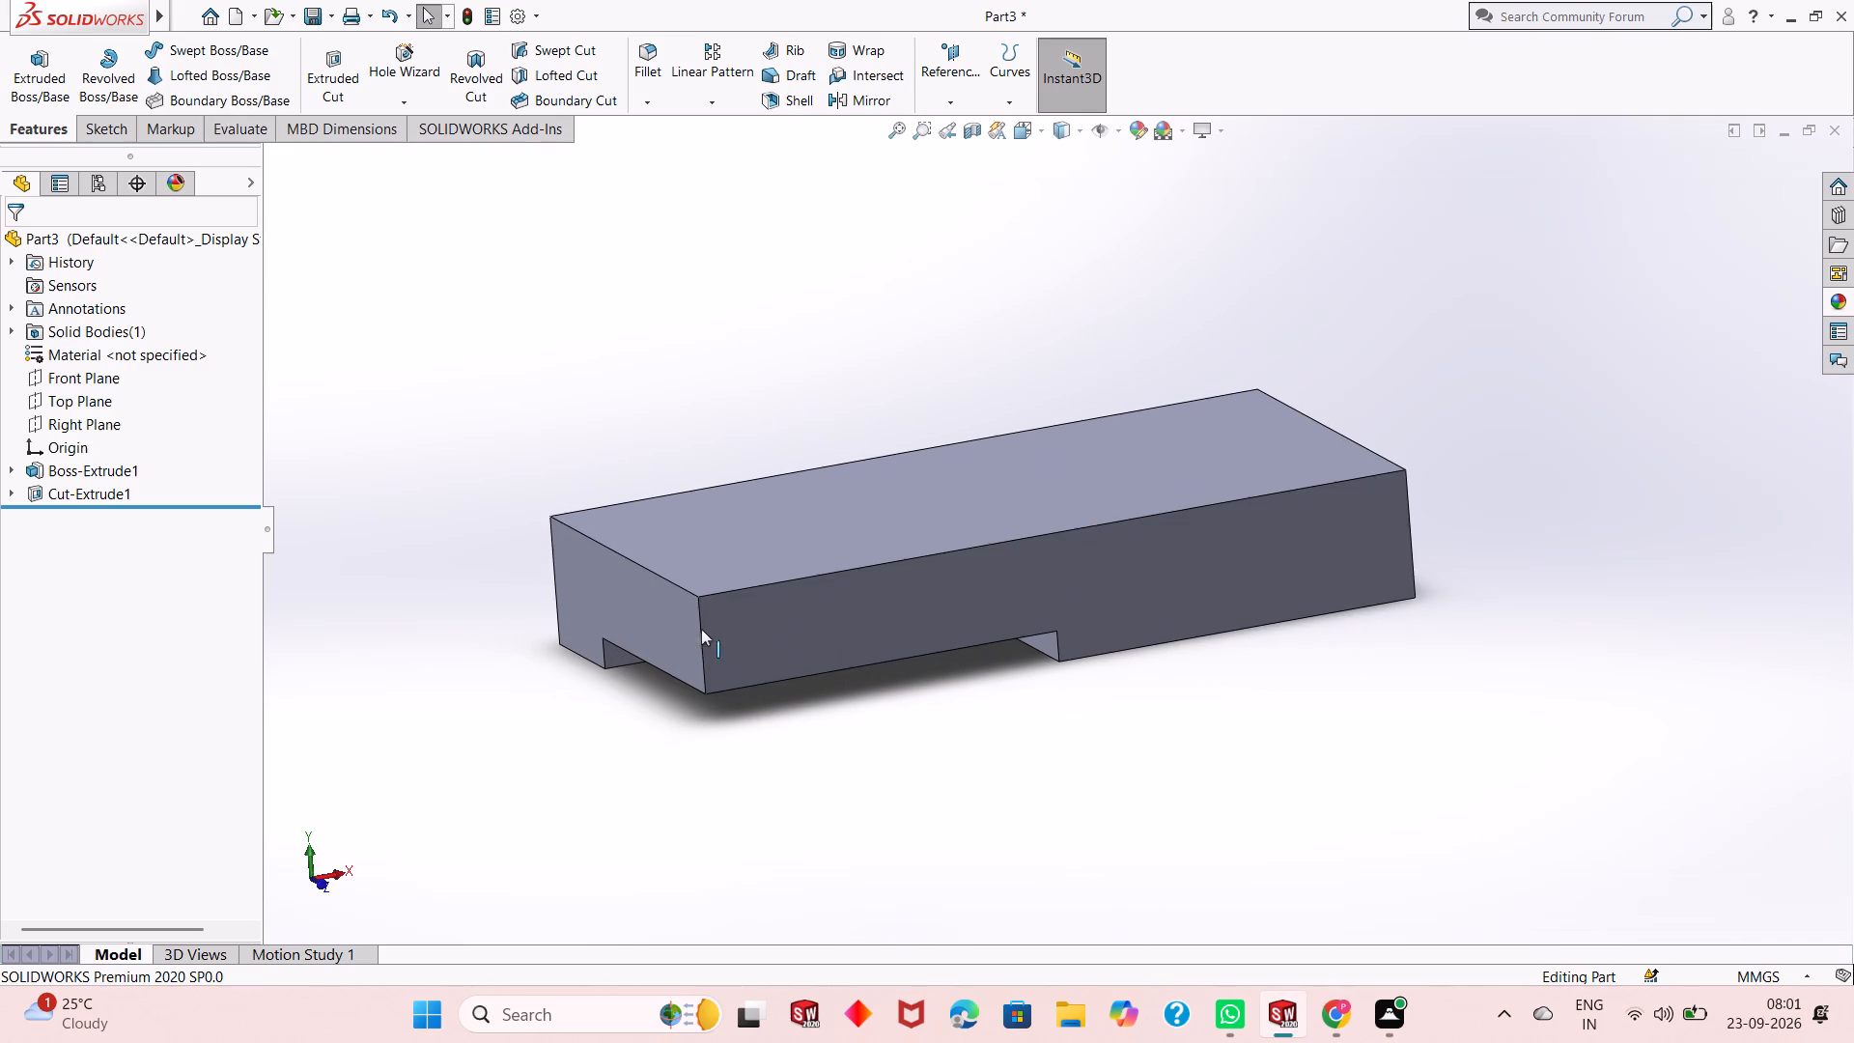
scroll(649, 634, "down", 1)
scroll(645, 595, "up", 1)
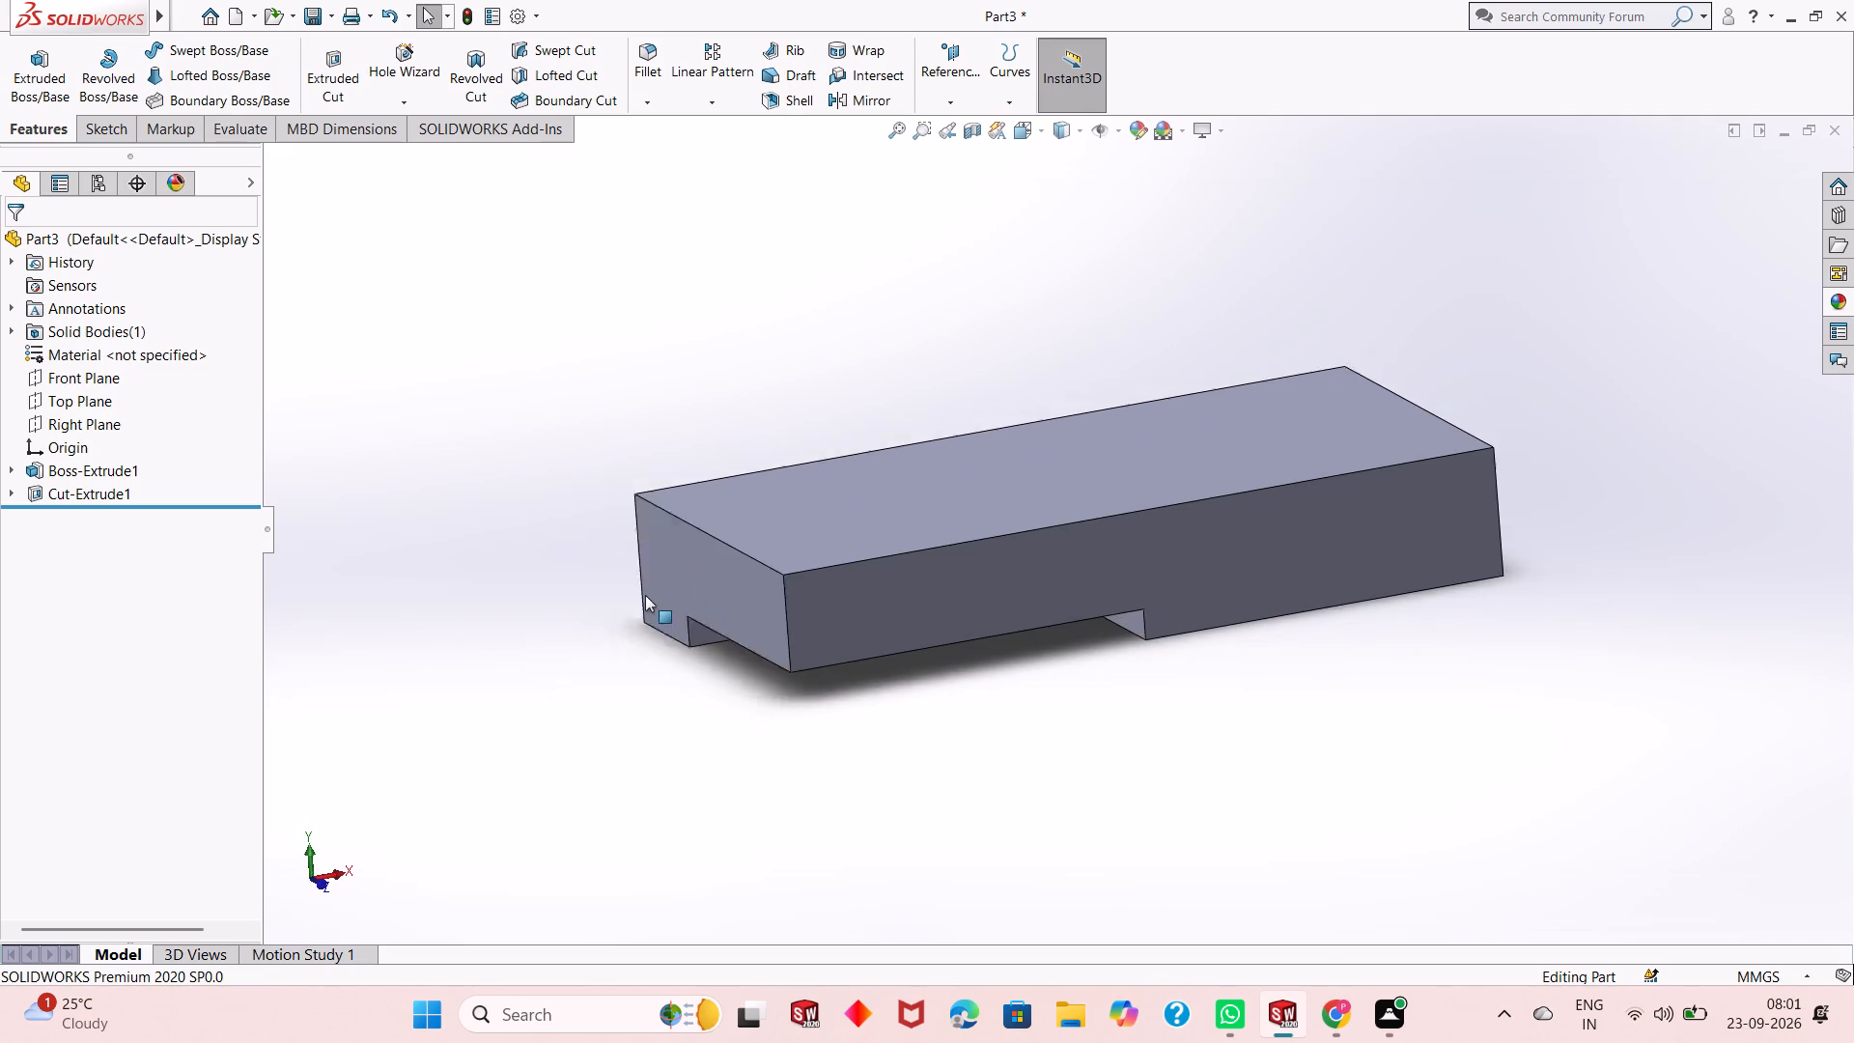
scroll(645, 595, "up", 1)
scroll(999, 568, "down", 2)
scroll(937, 581, "up", 2)
scroll(1140, 572, "down", 1)
scroll(1050, 620, "up", 1)
middle_click_drag(1015, 666, 947, 678)
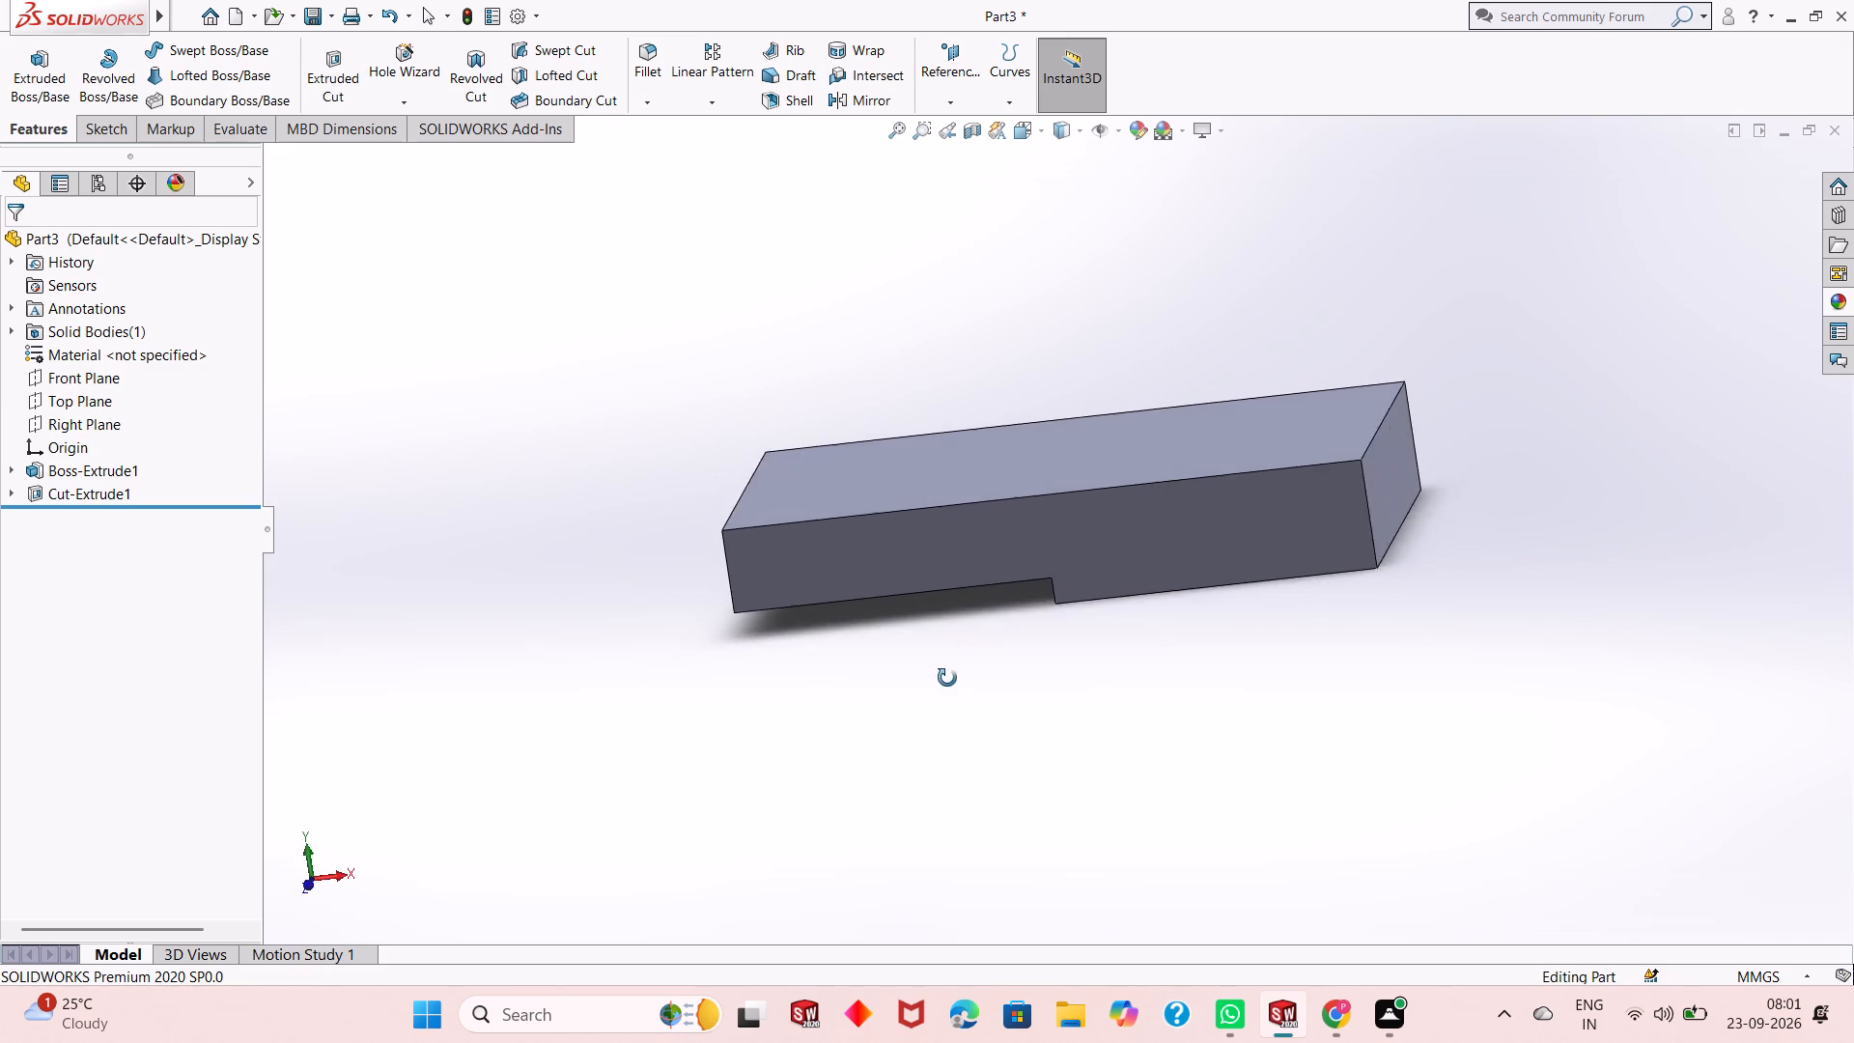
middle_click_drag(947, 678, 1061, 591)
scroll(1061, 626, "up", 1)
scroll(1064, 452, "down", 3)
middle_click_drag(1094, 687, 1093, 689)
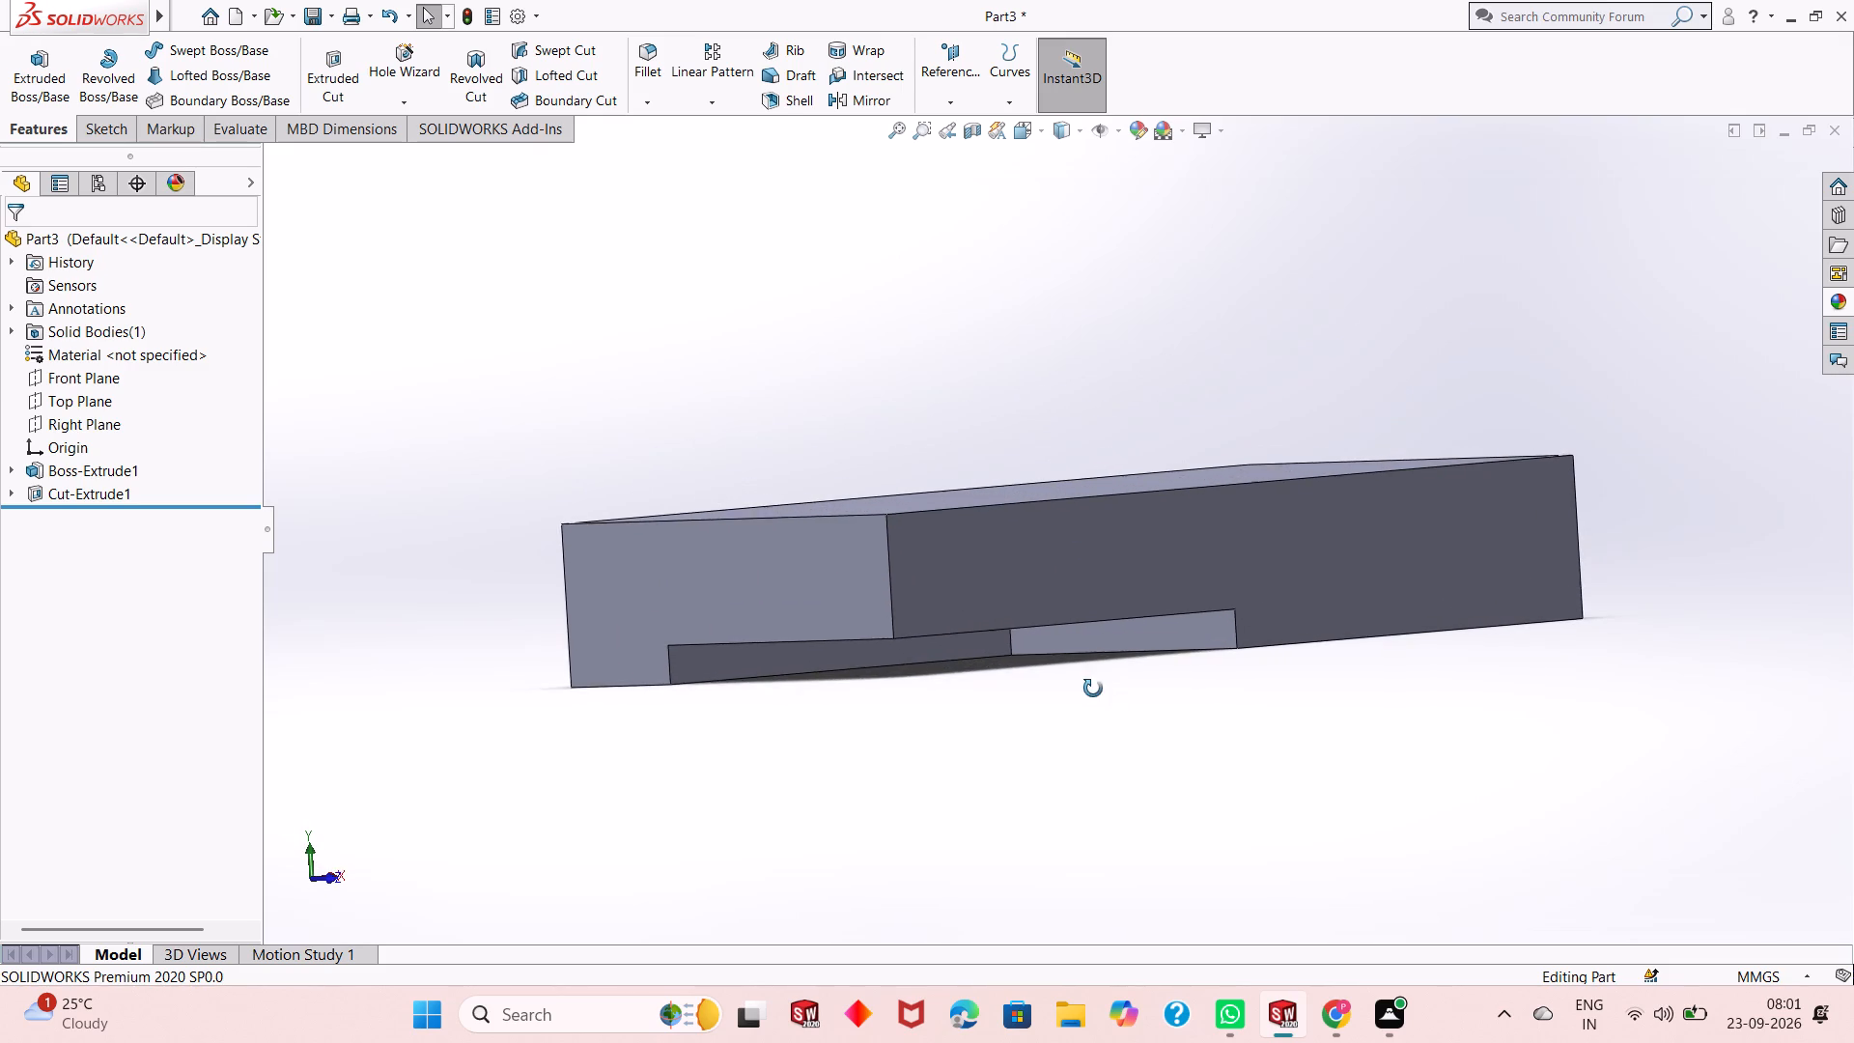
middle_click_drag(1093, 689, 1057, 719)
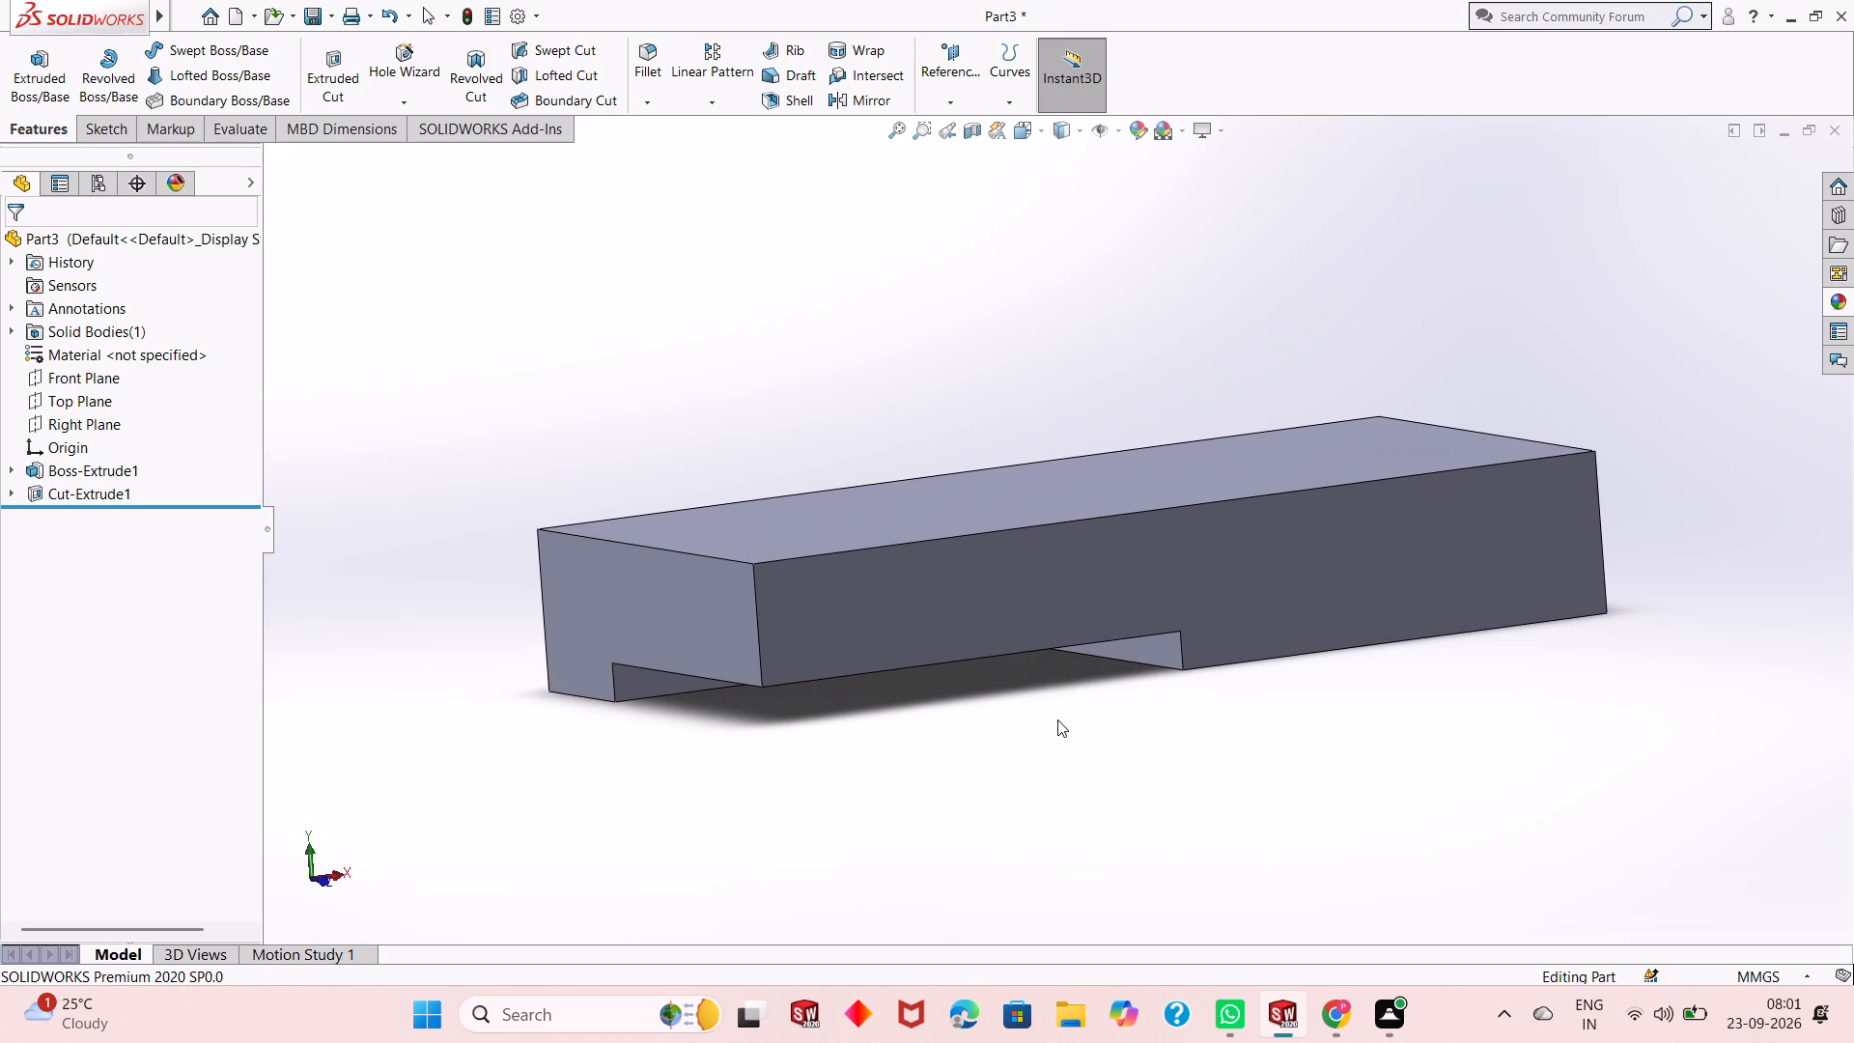
scroll(1000, 702, "up", 1)
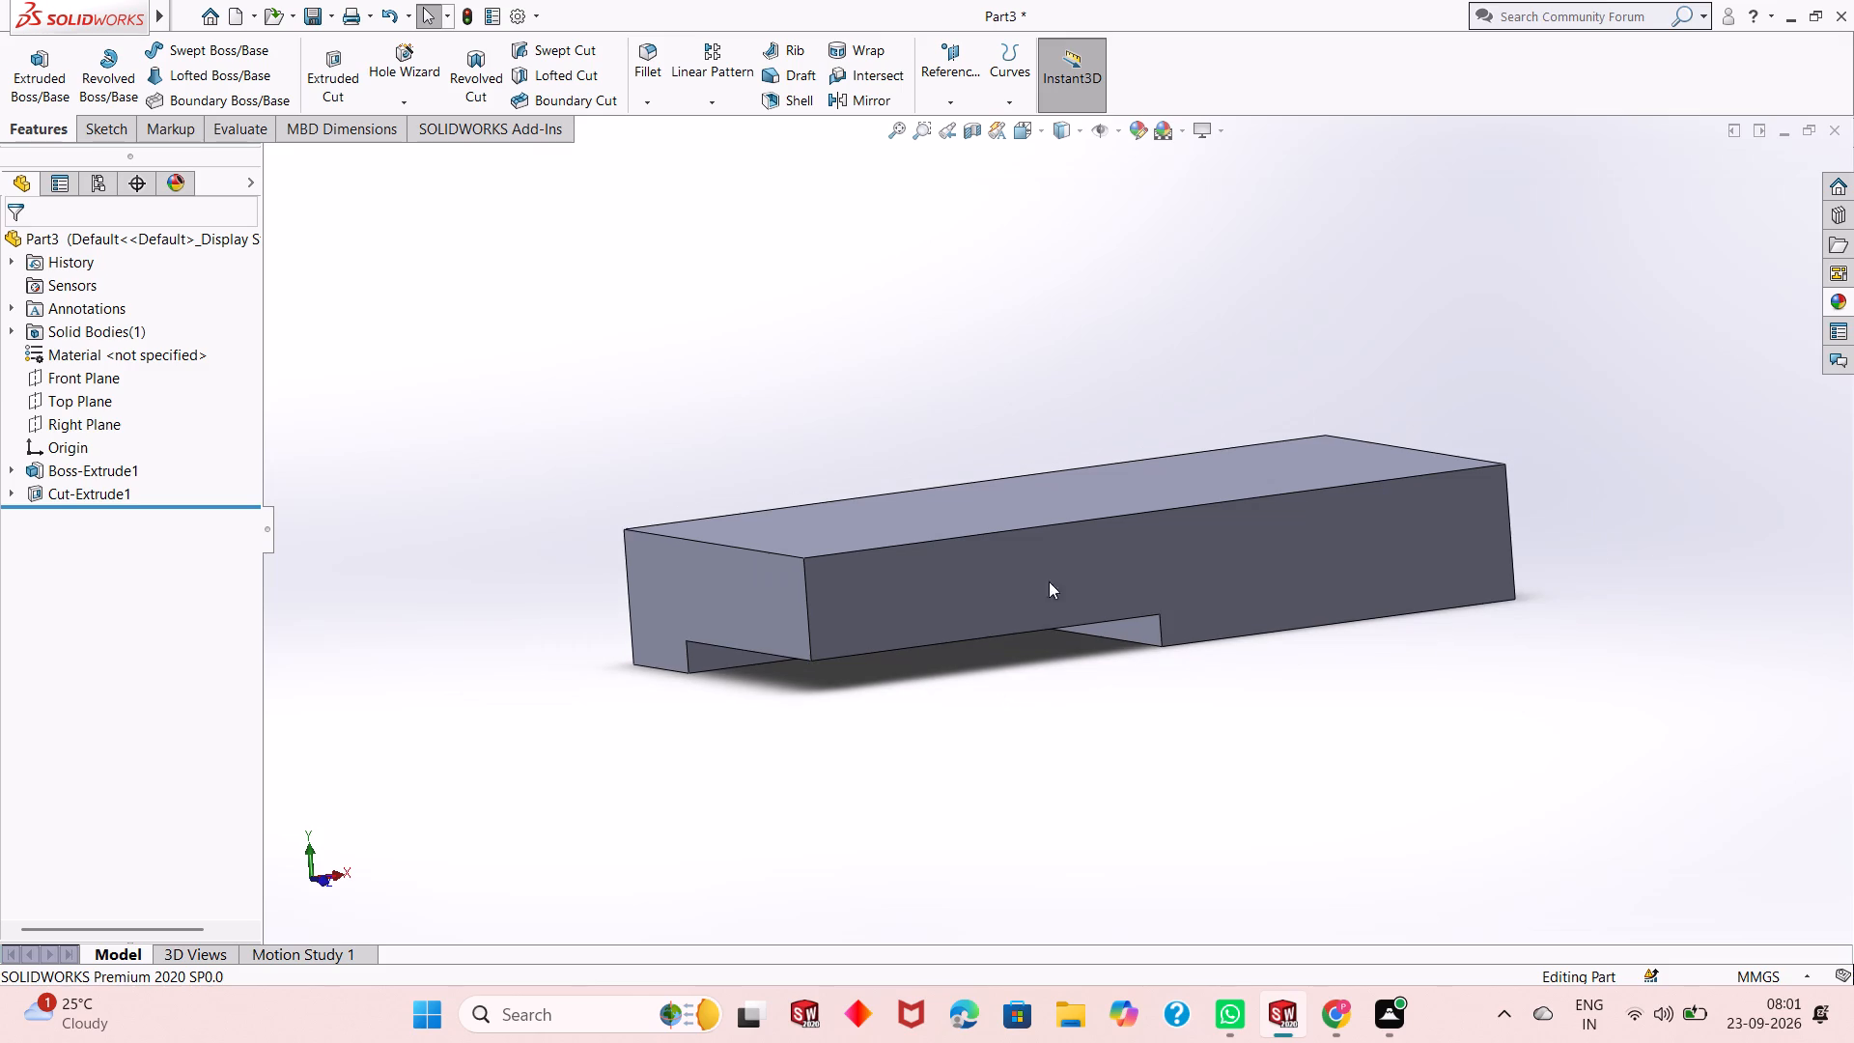
scroll(1076, 537, "down", 1)
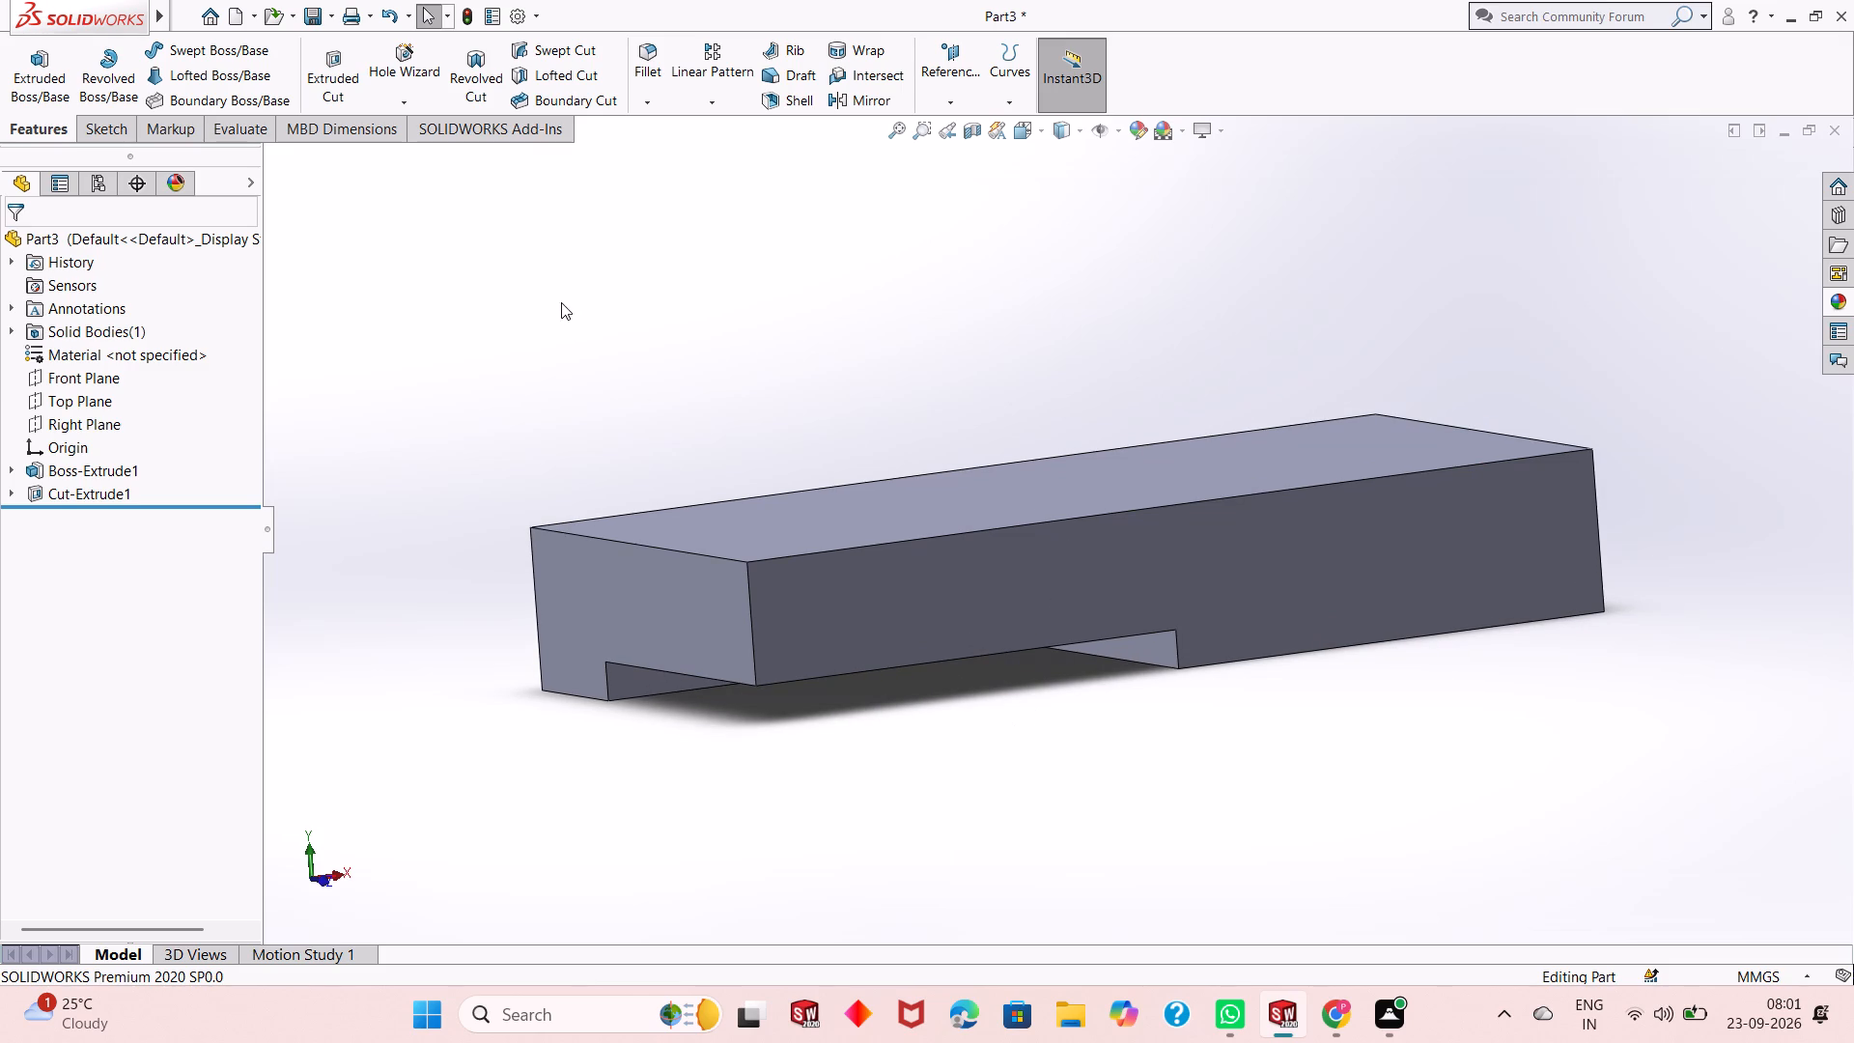
scroll(1359, 578, "down", 1)
scroll(1256, 578, "up", 2)
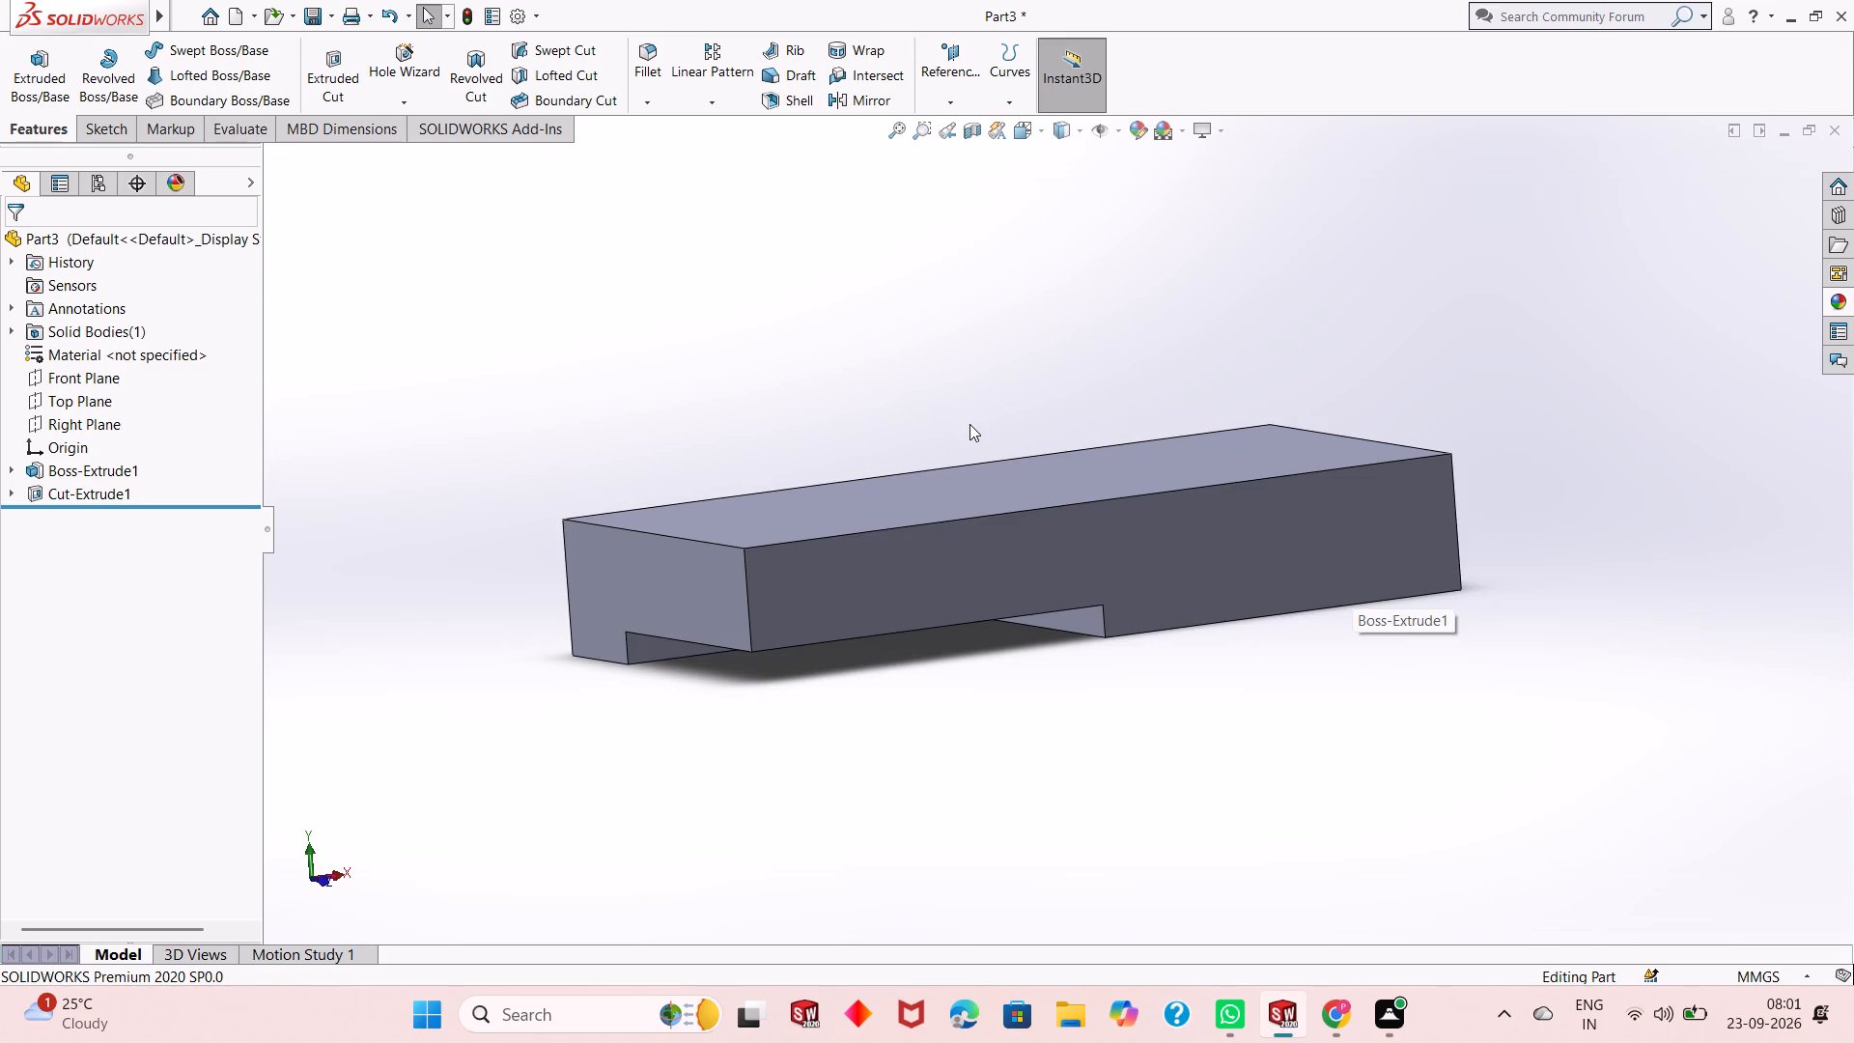
middle_click_drag(970, 424, 980, 454)
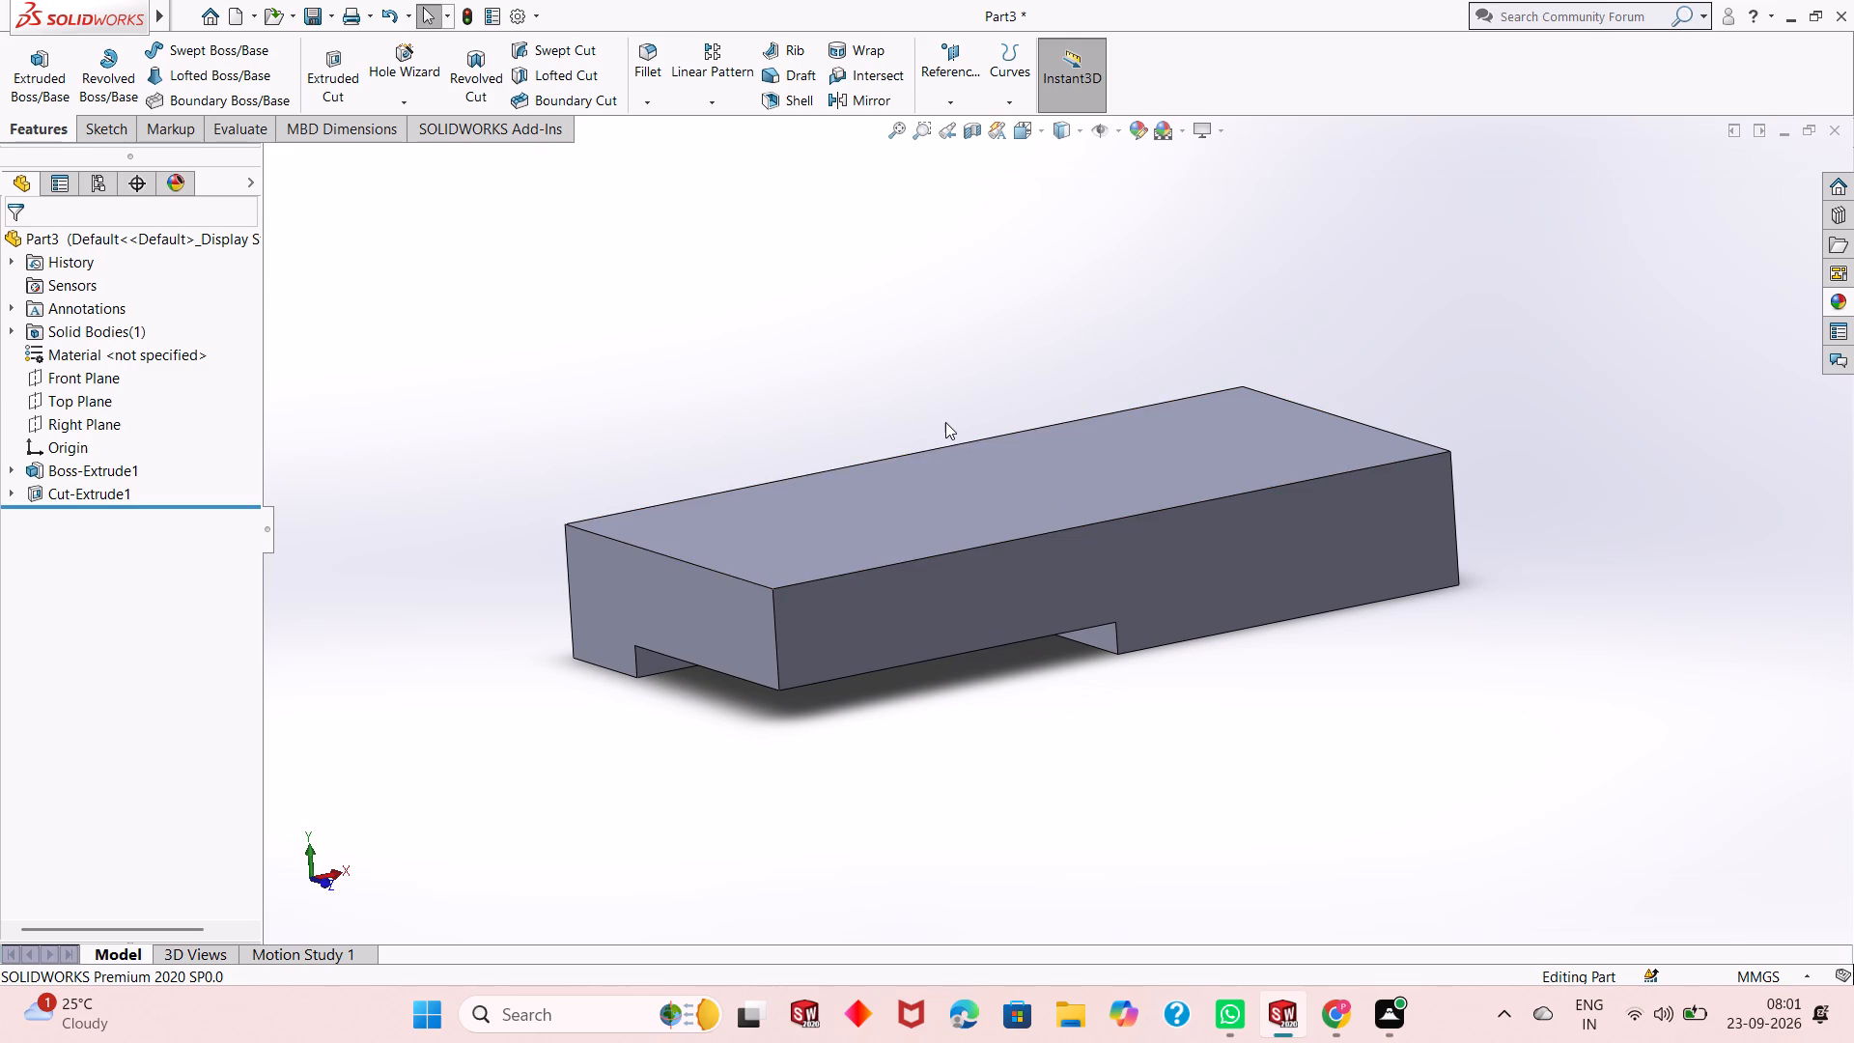
middle_click_drag(954, 404, 958, 452)
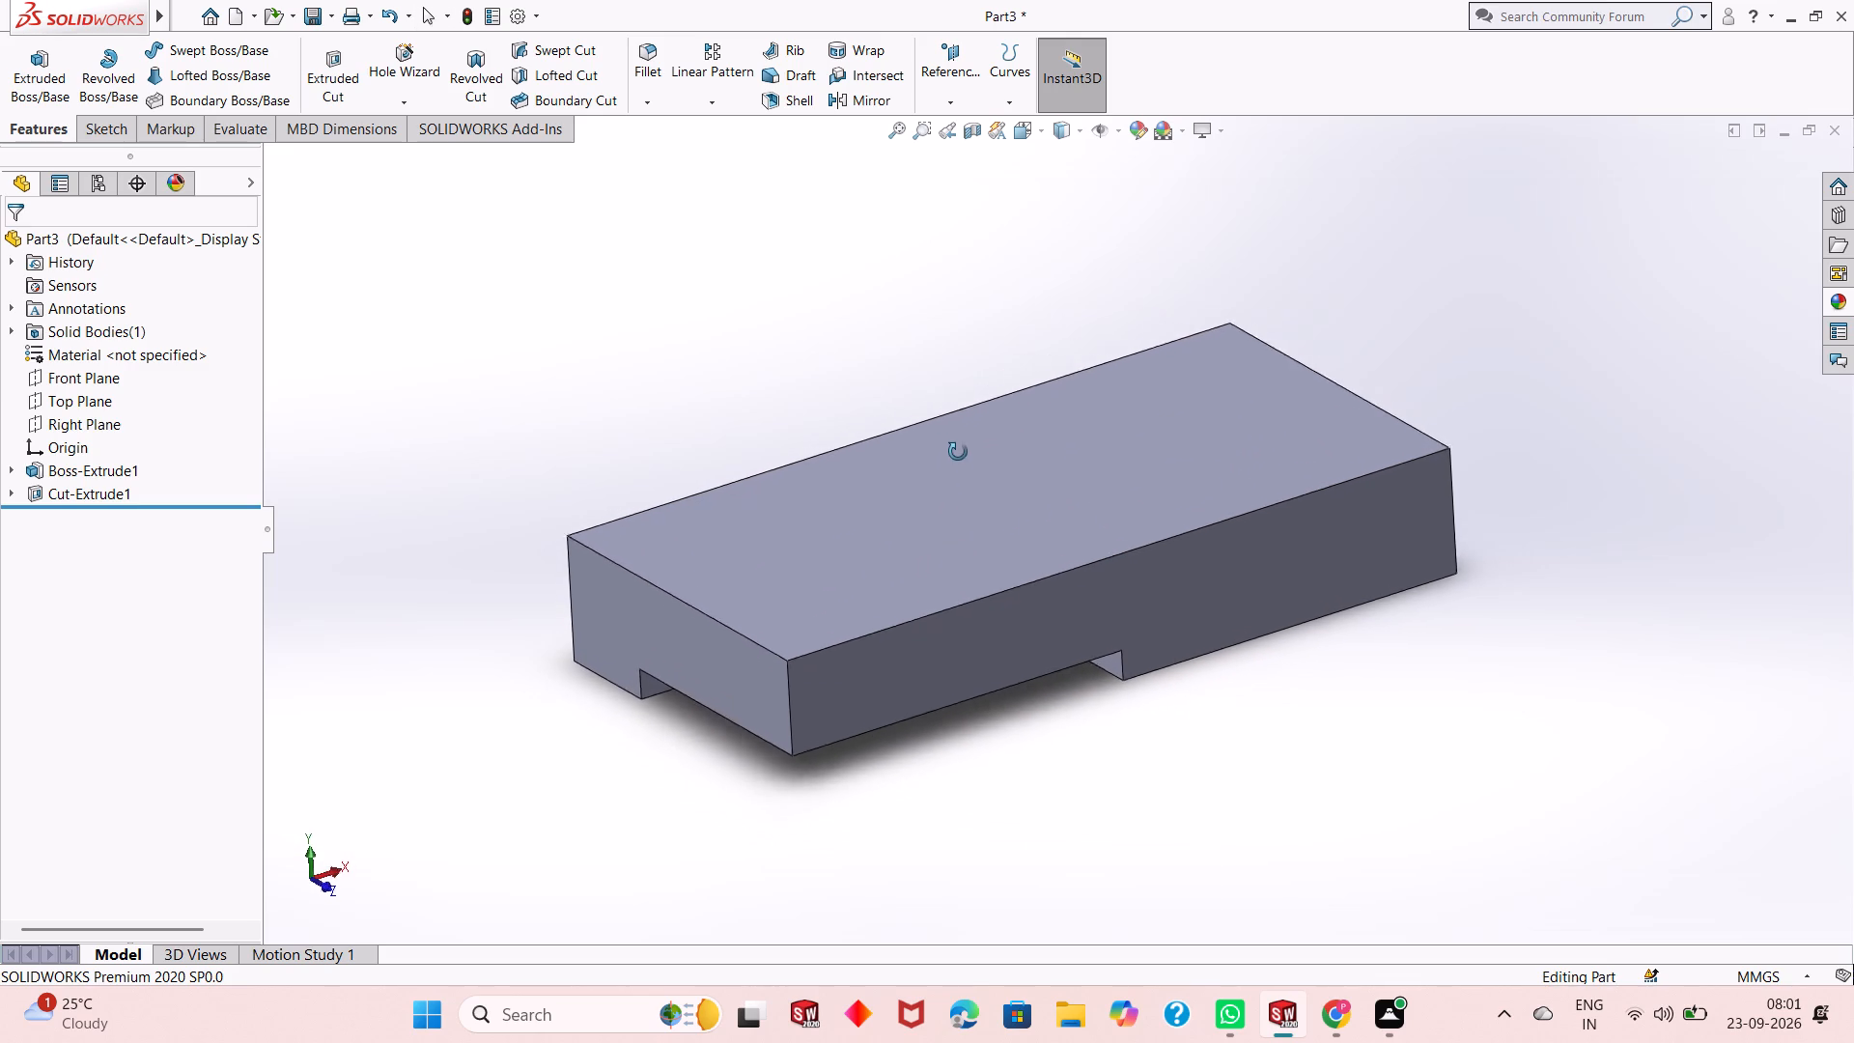
middle_click_drag(958, 452, 969, 343)
scroll(1034, 597, "down", 1)
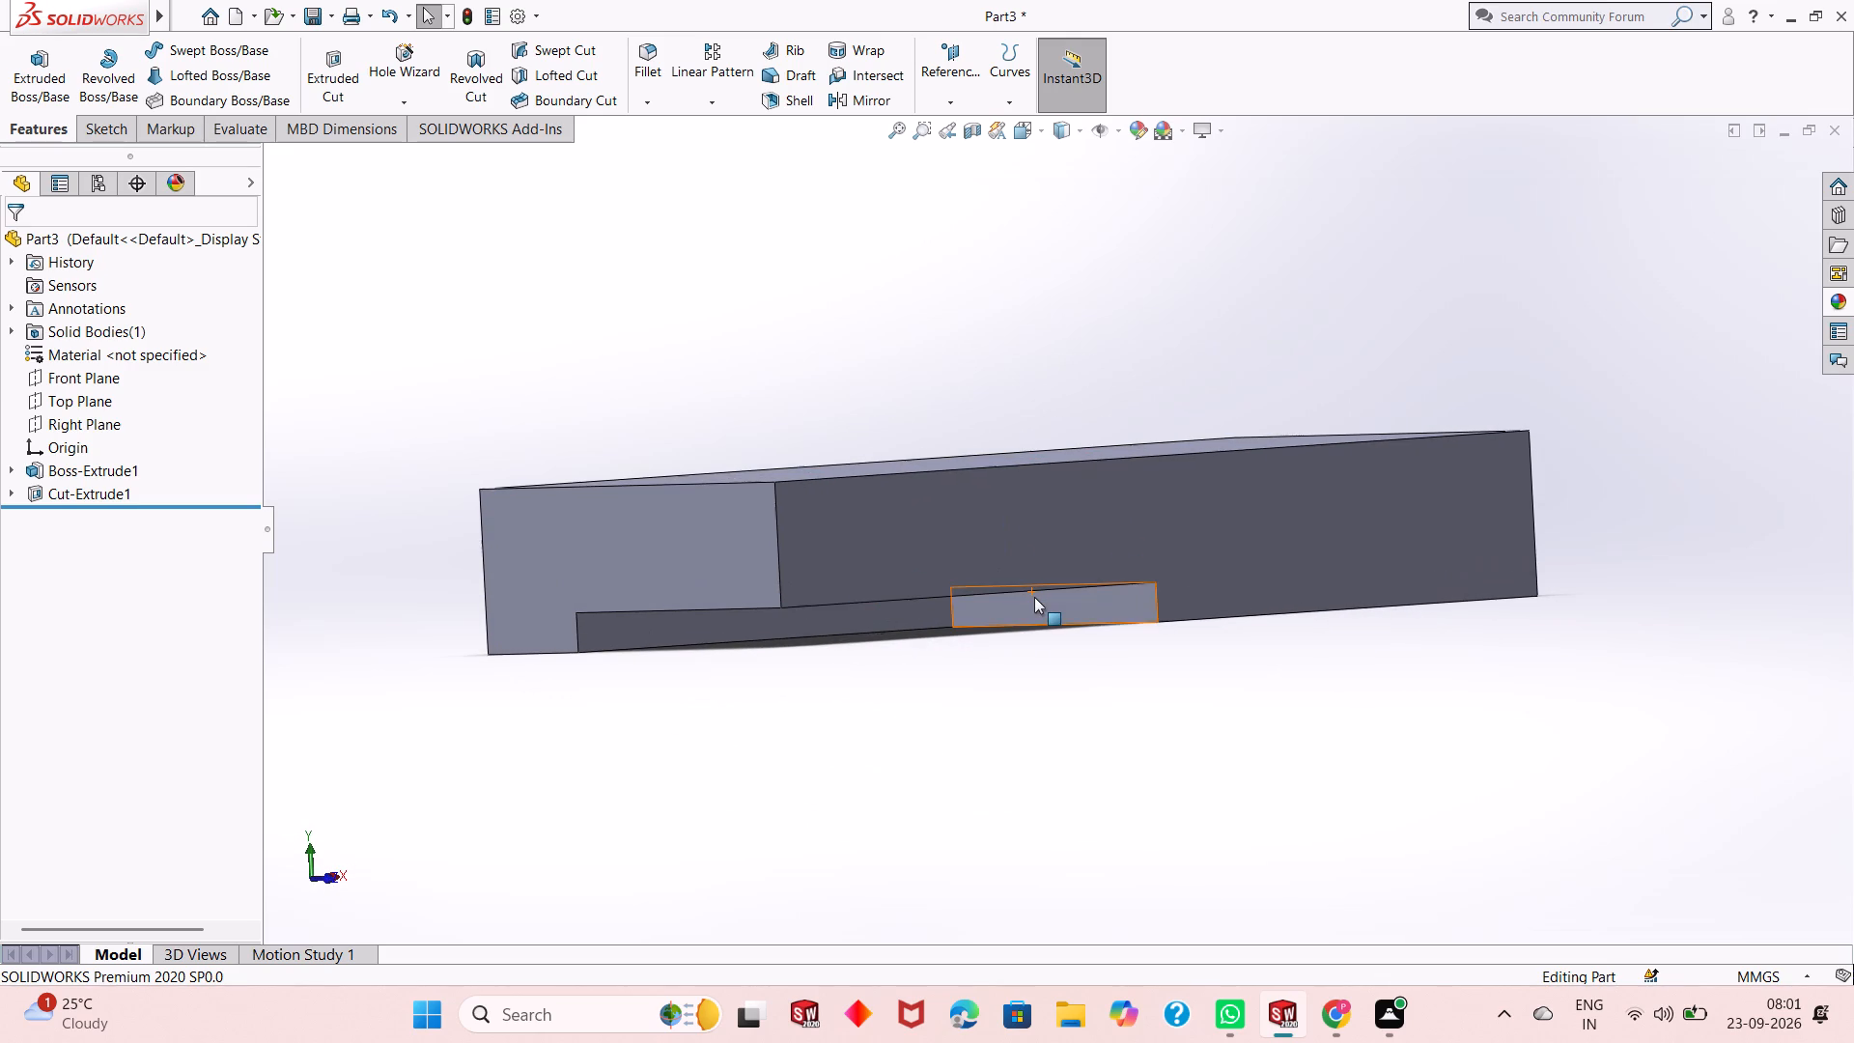
middle_click_drag(1034, 597, 1033, 678)
scroll(1022, 629, "down", 2)
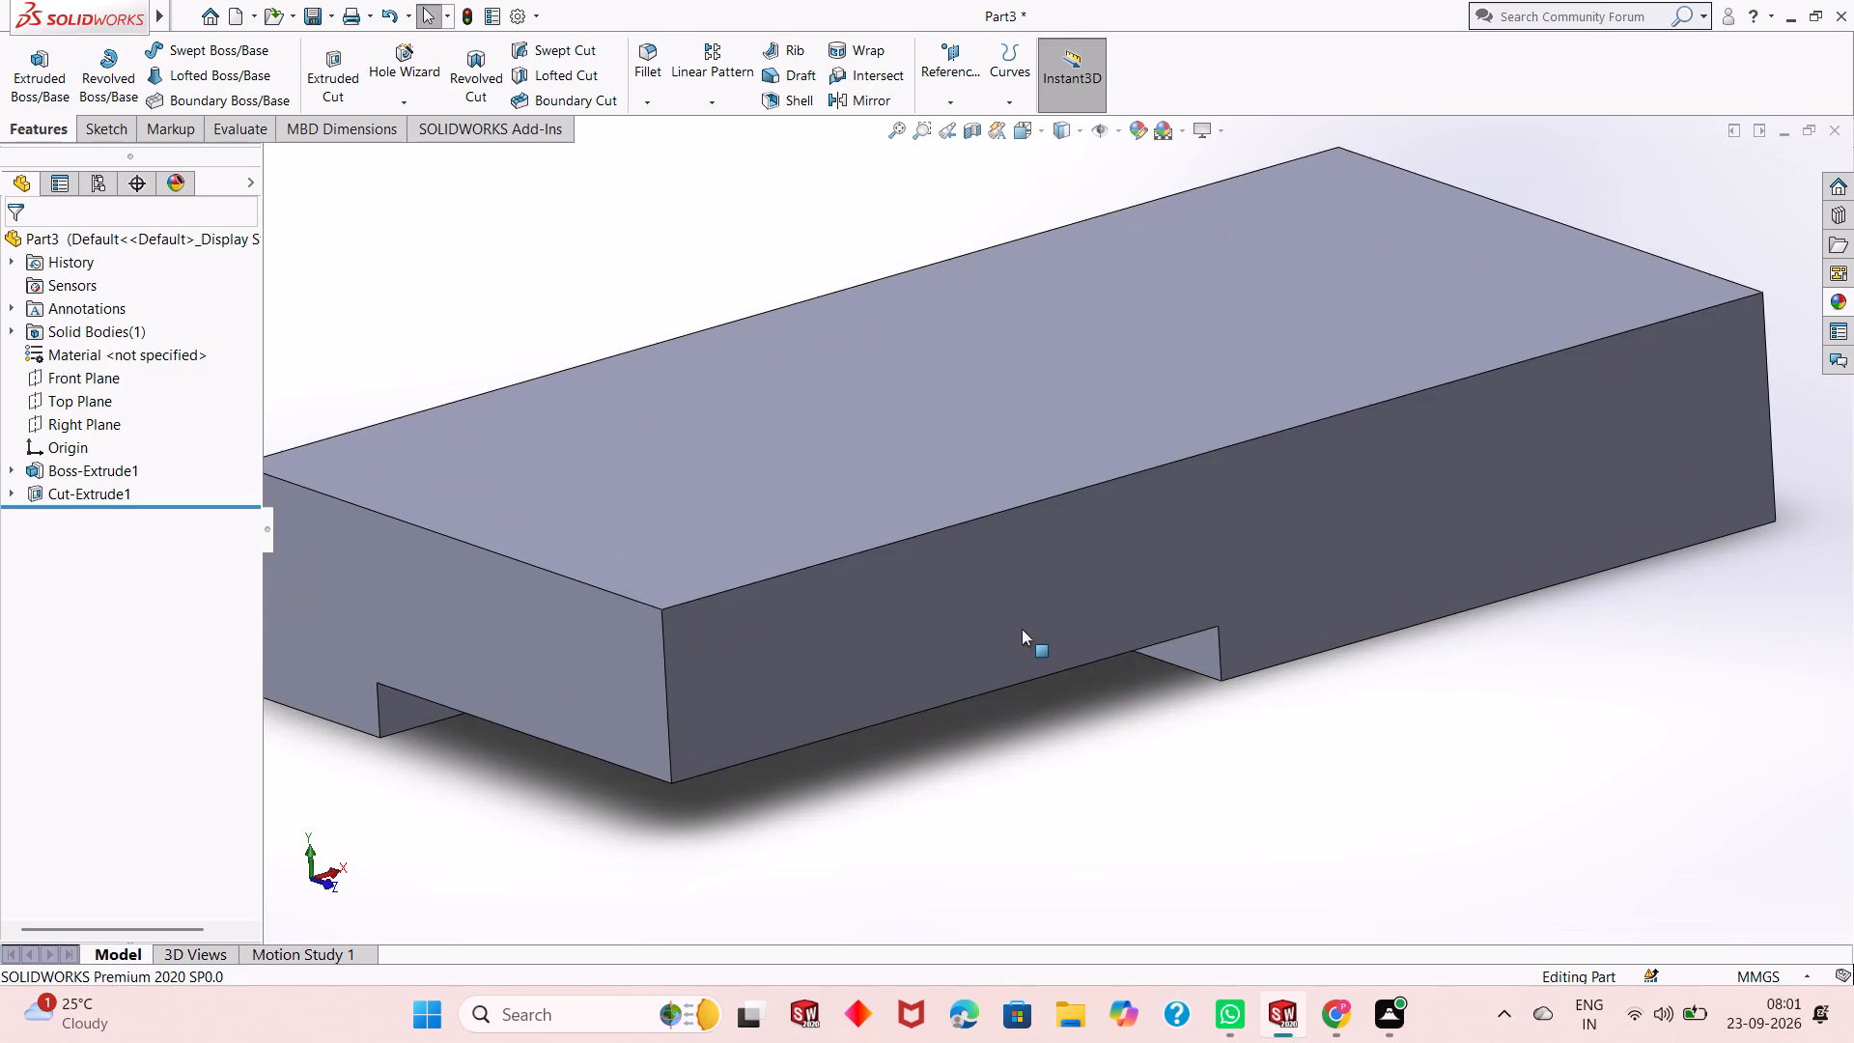
scroll(1021, 628, "up", 3)
middle_click_drag(1018, 451, 1028, 402)
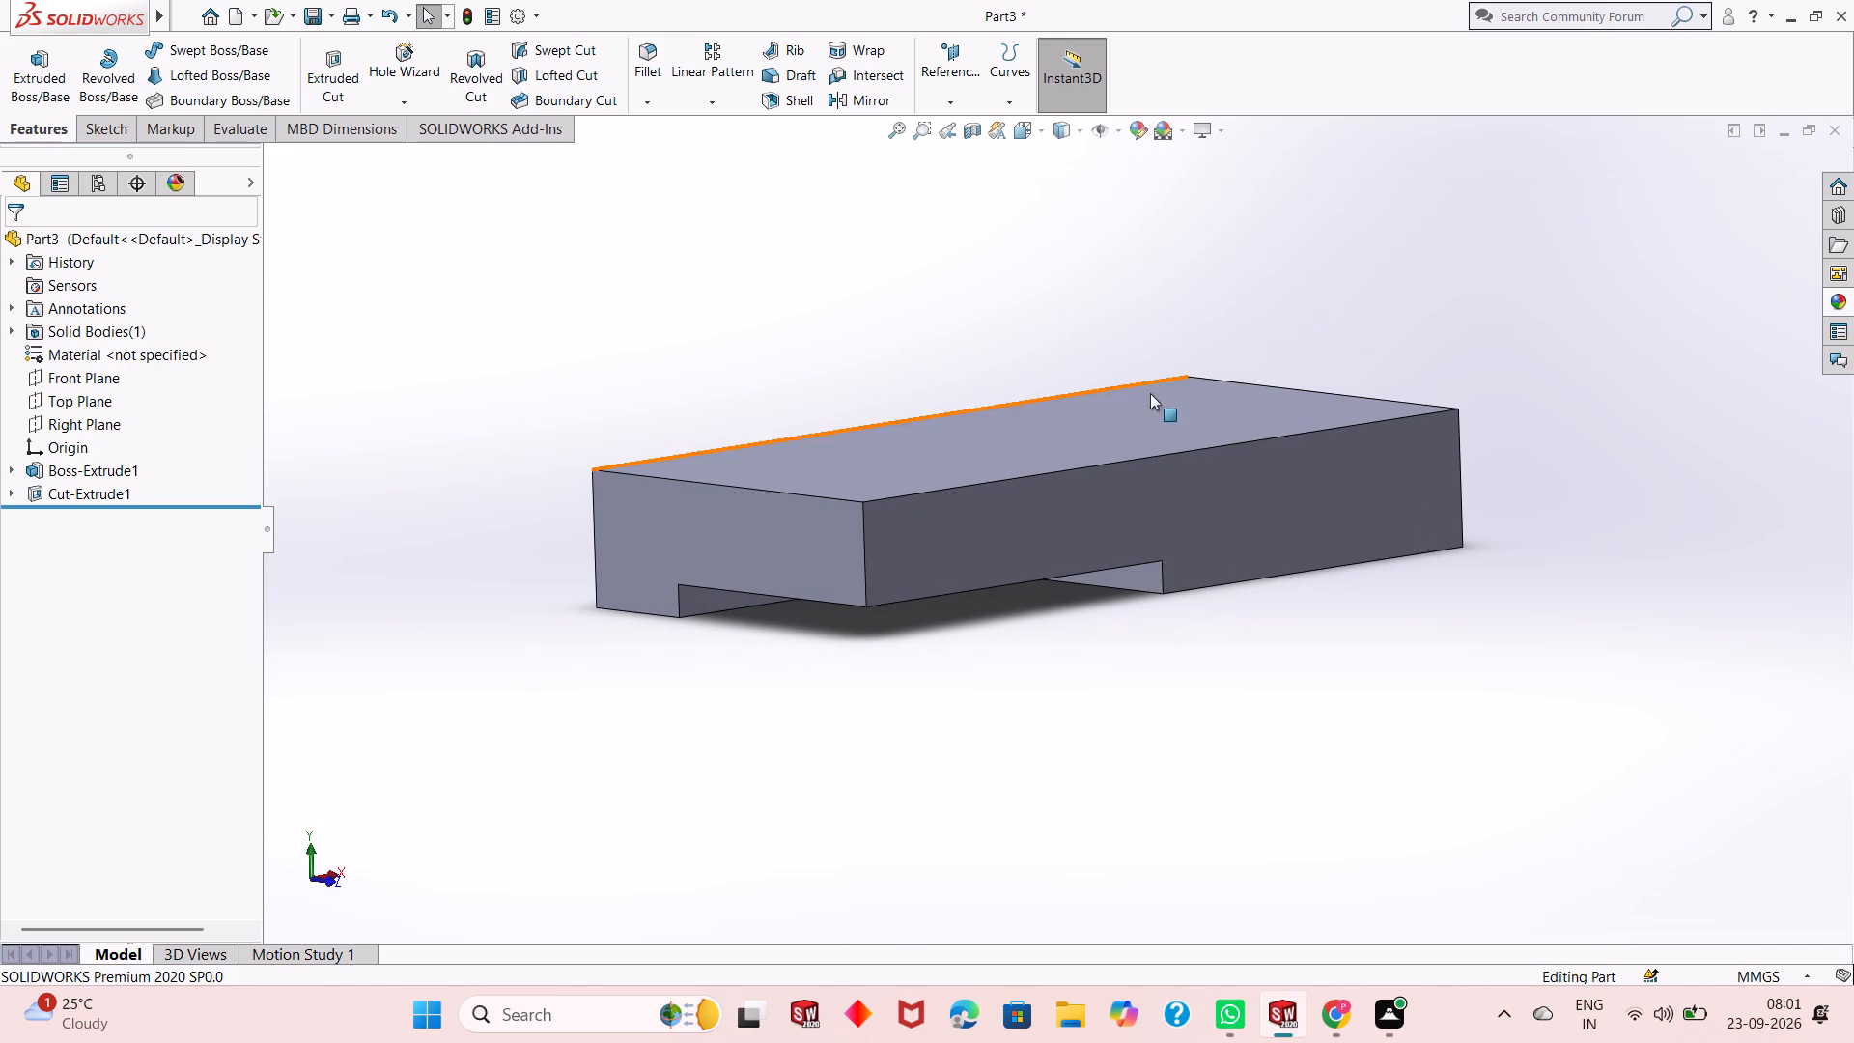
scroll(1191, 409, "down", 2)
scroll(1107, 455, "up", 2)
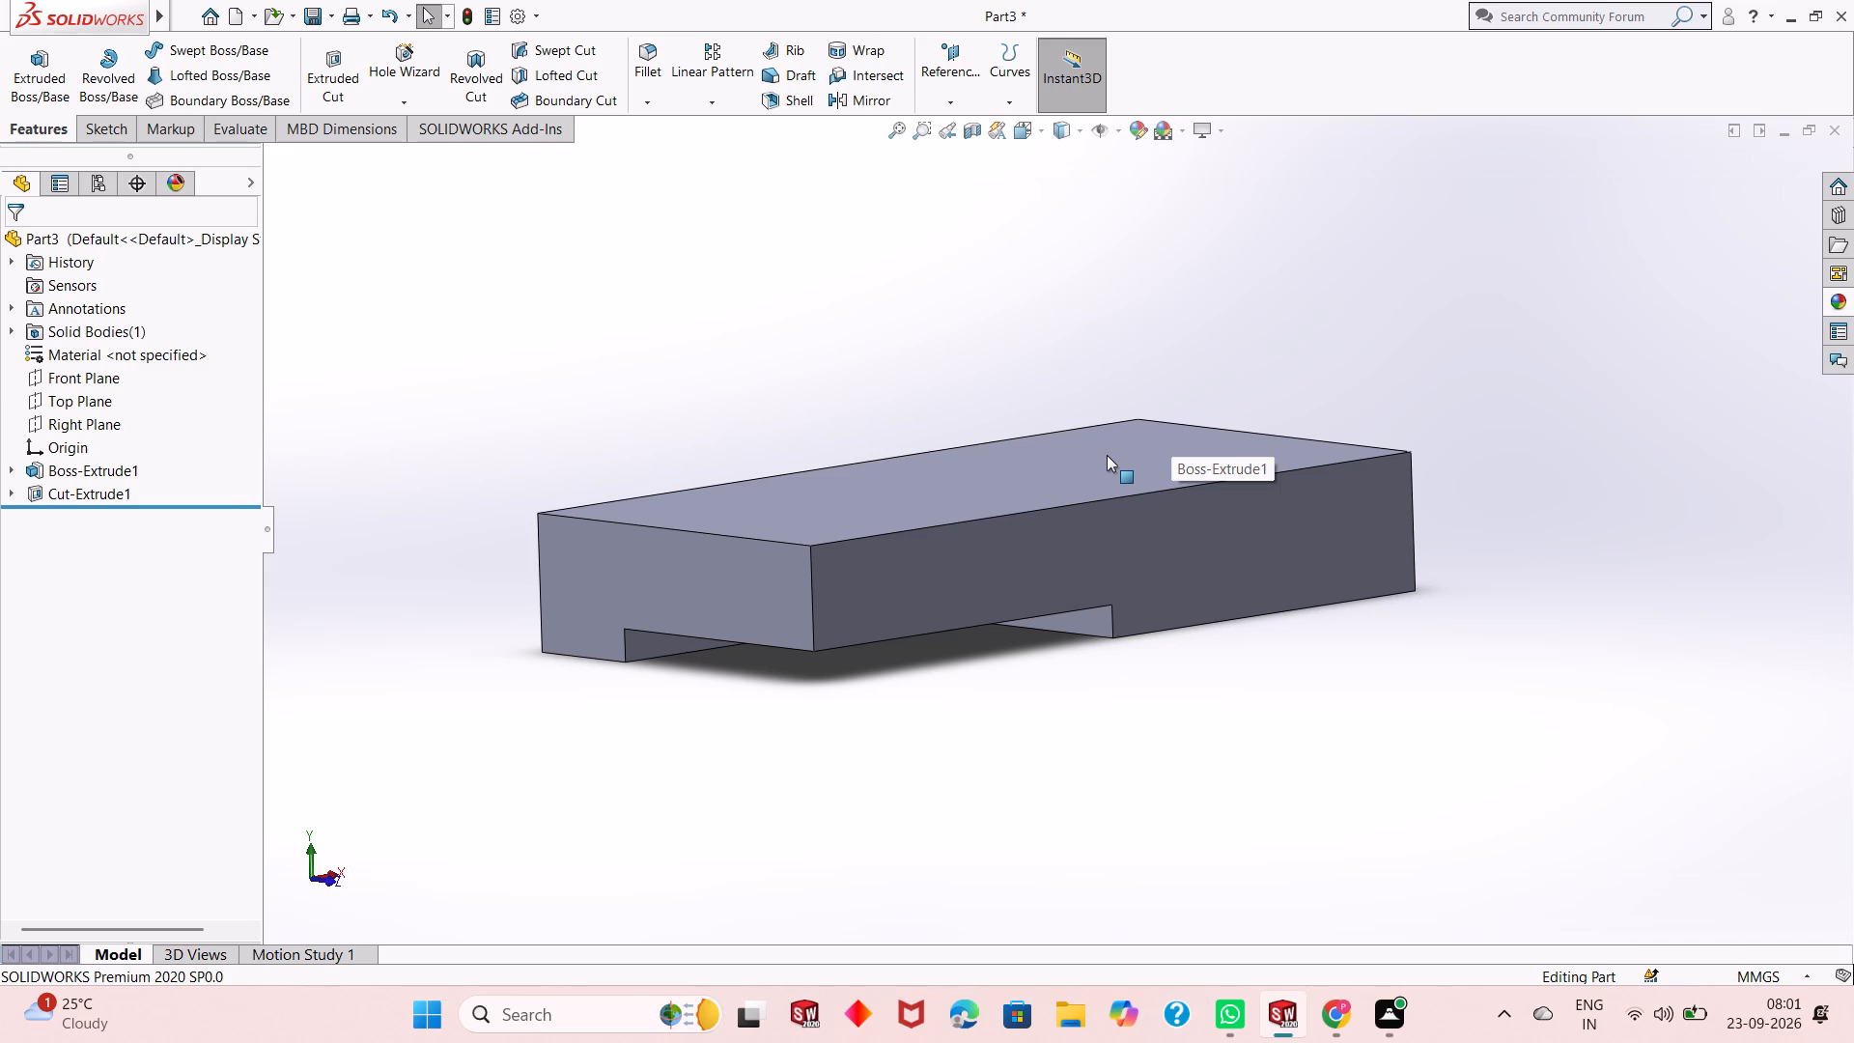
Sketch a circle about 34.6 mm in diameter on the block's top face, centred about 30 mm along X from the origin.
left_click(1178, 458)
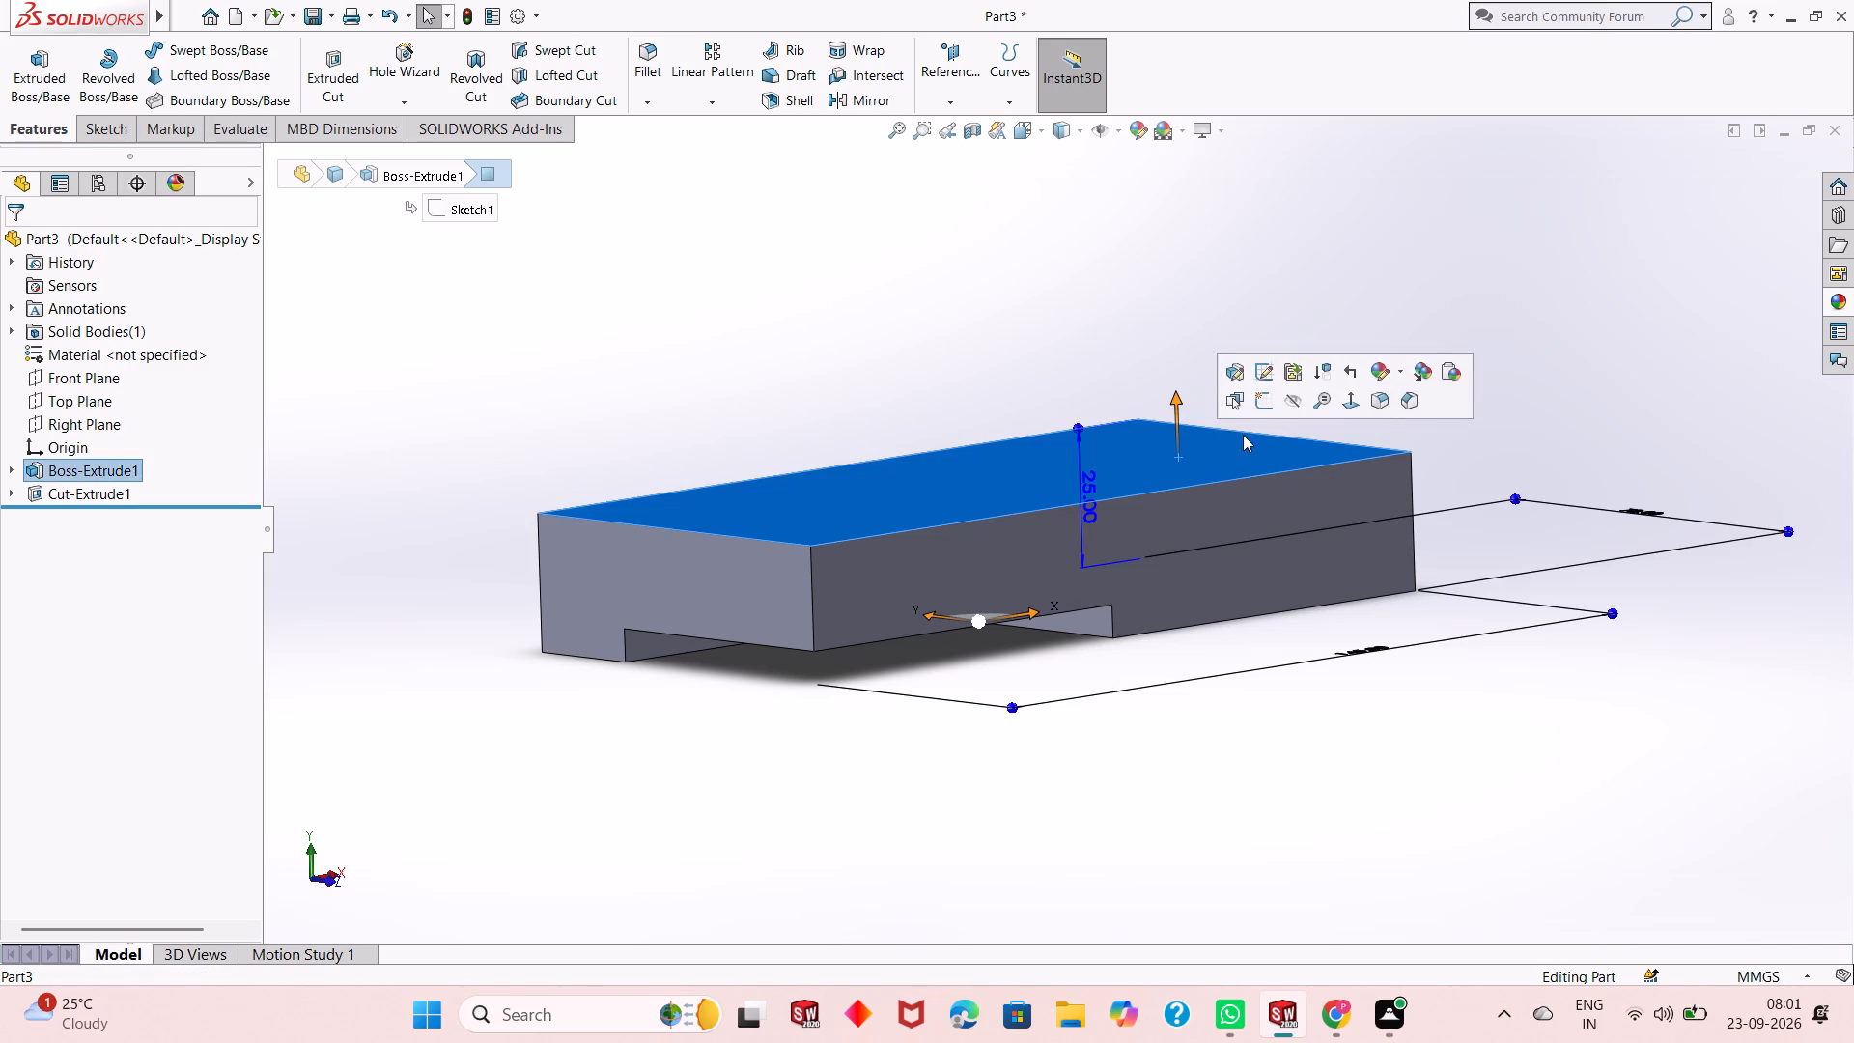
left_click(1259, 413)
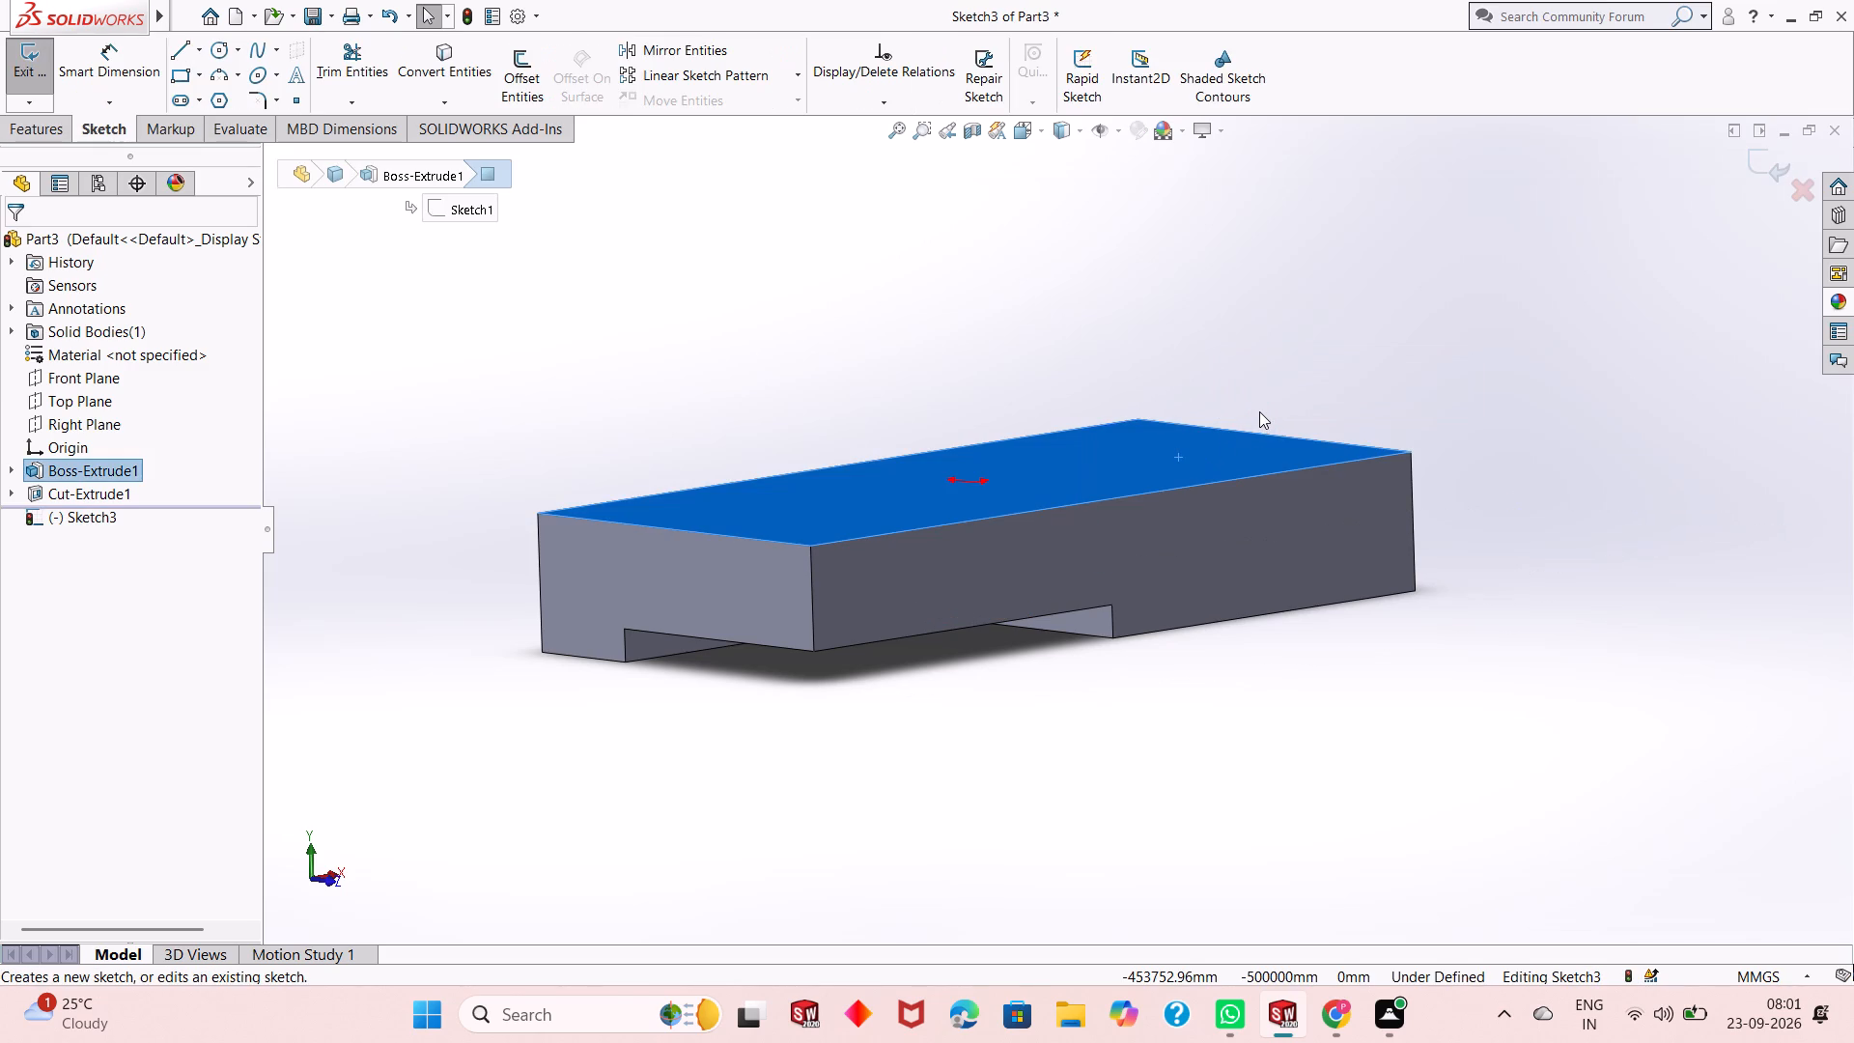
key("ctrl+8")
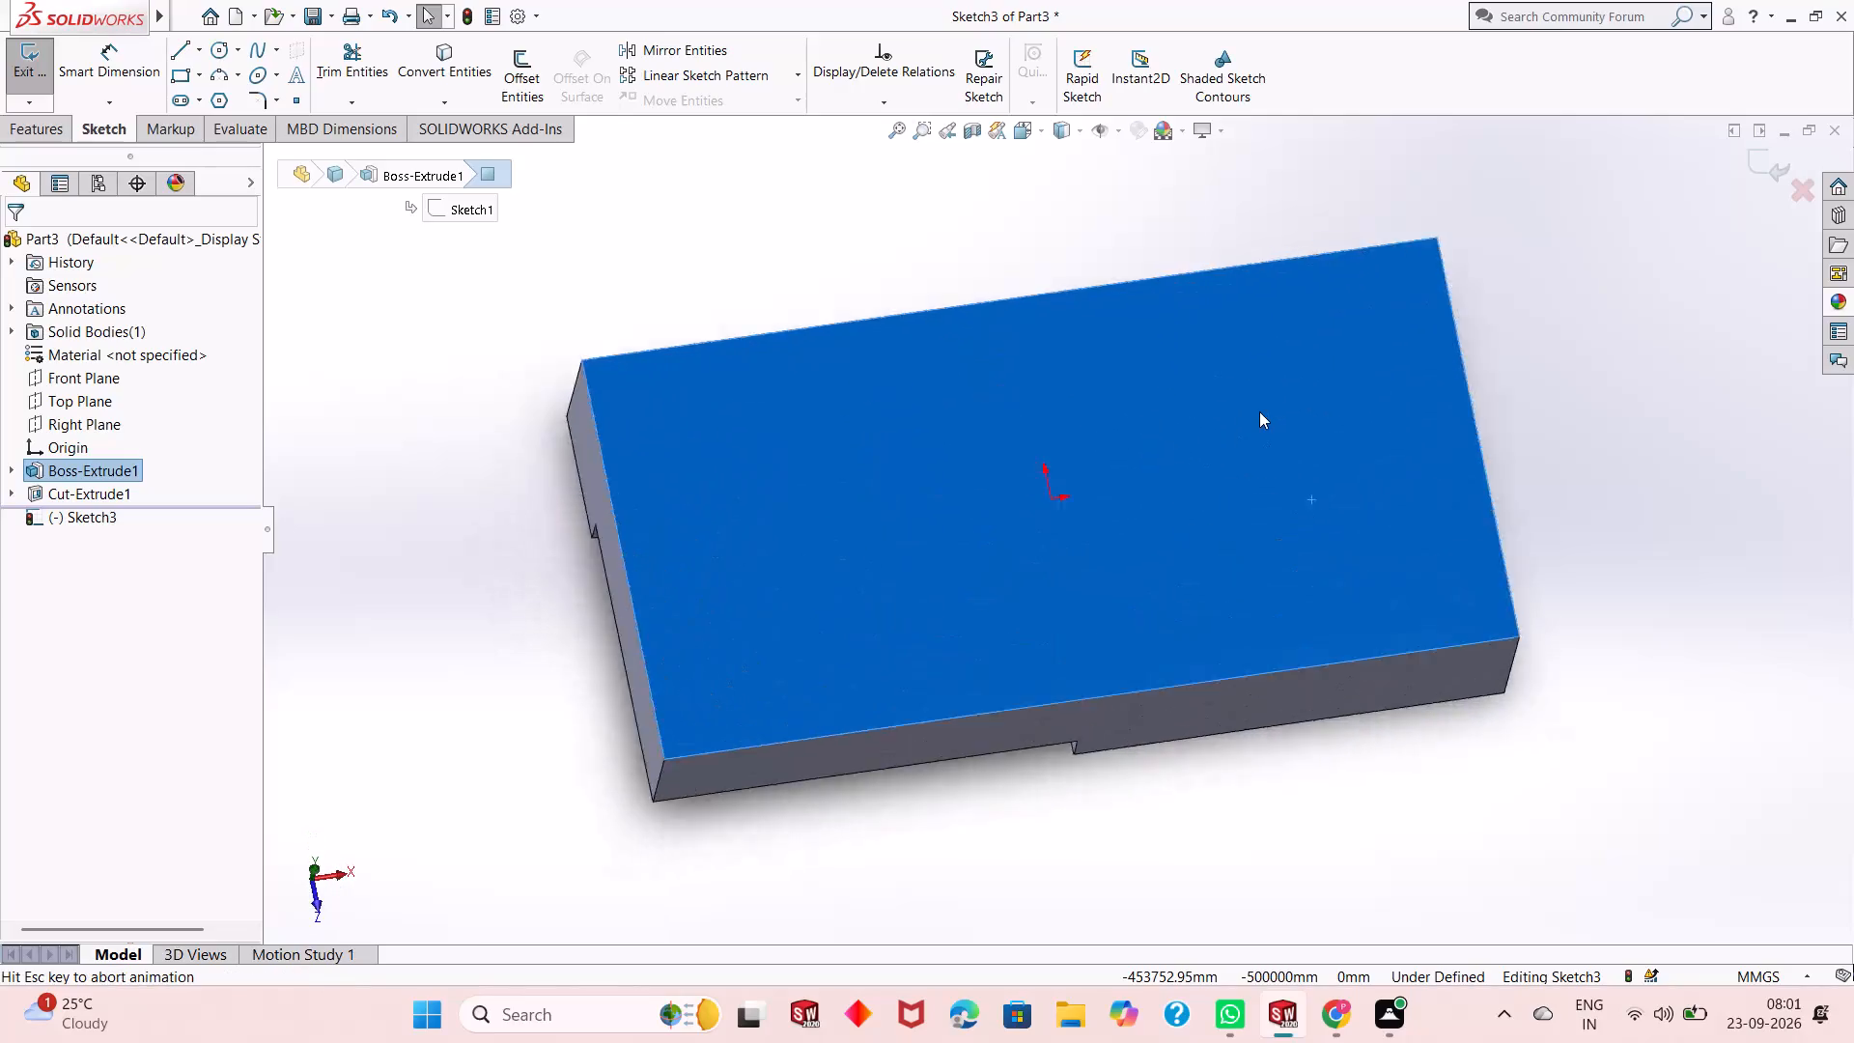
key("Escape")
scroll(807, 551, "up", 2)
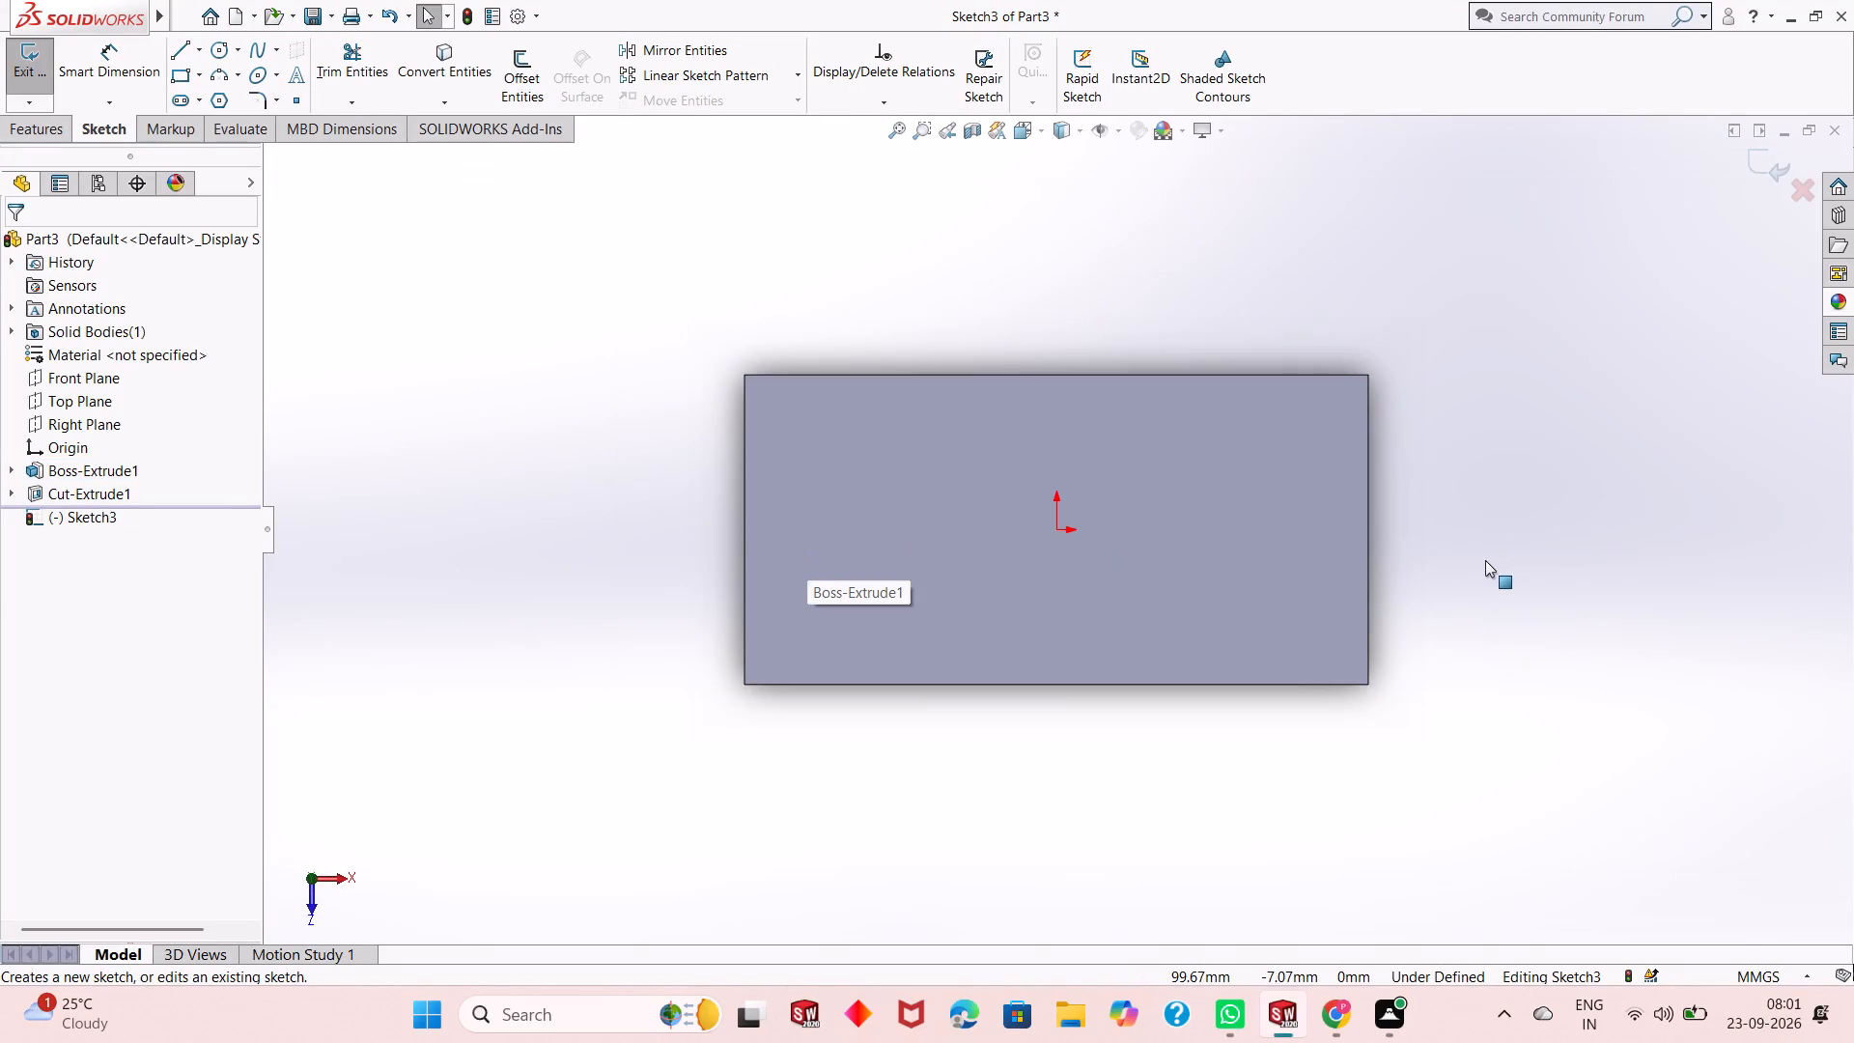
scroll(1485, 560, "down", 1)
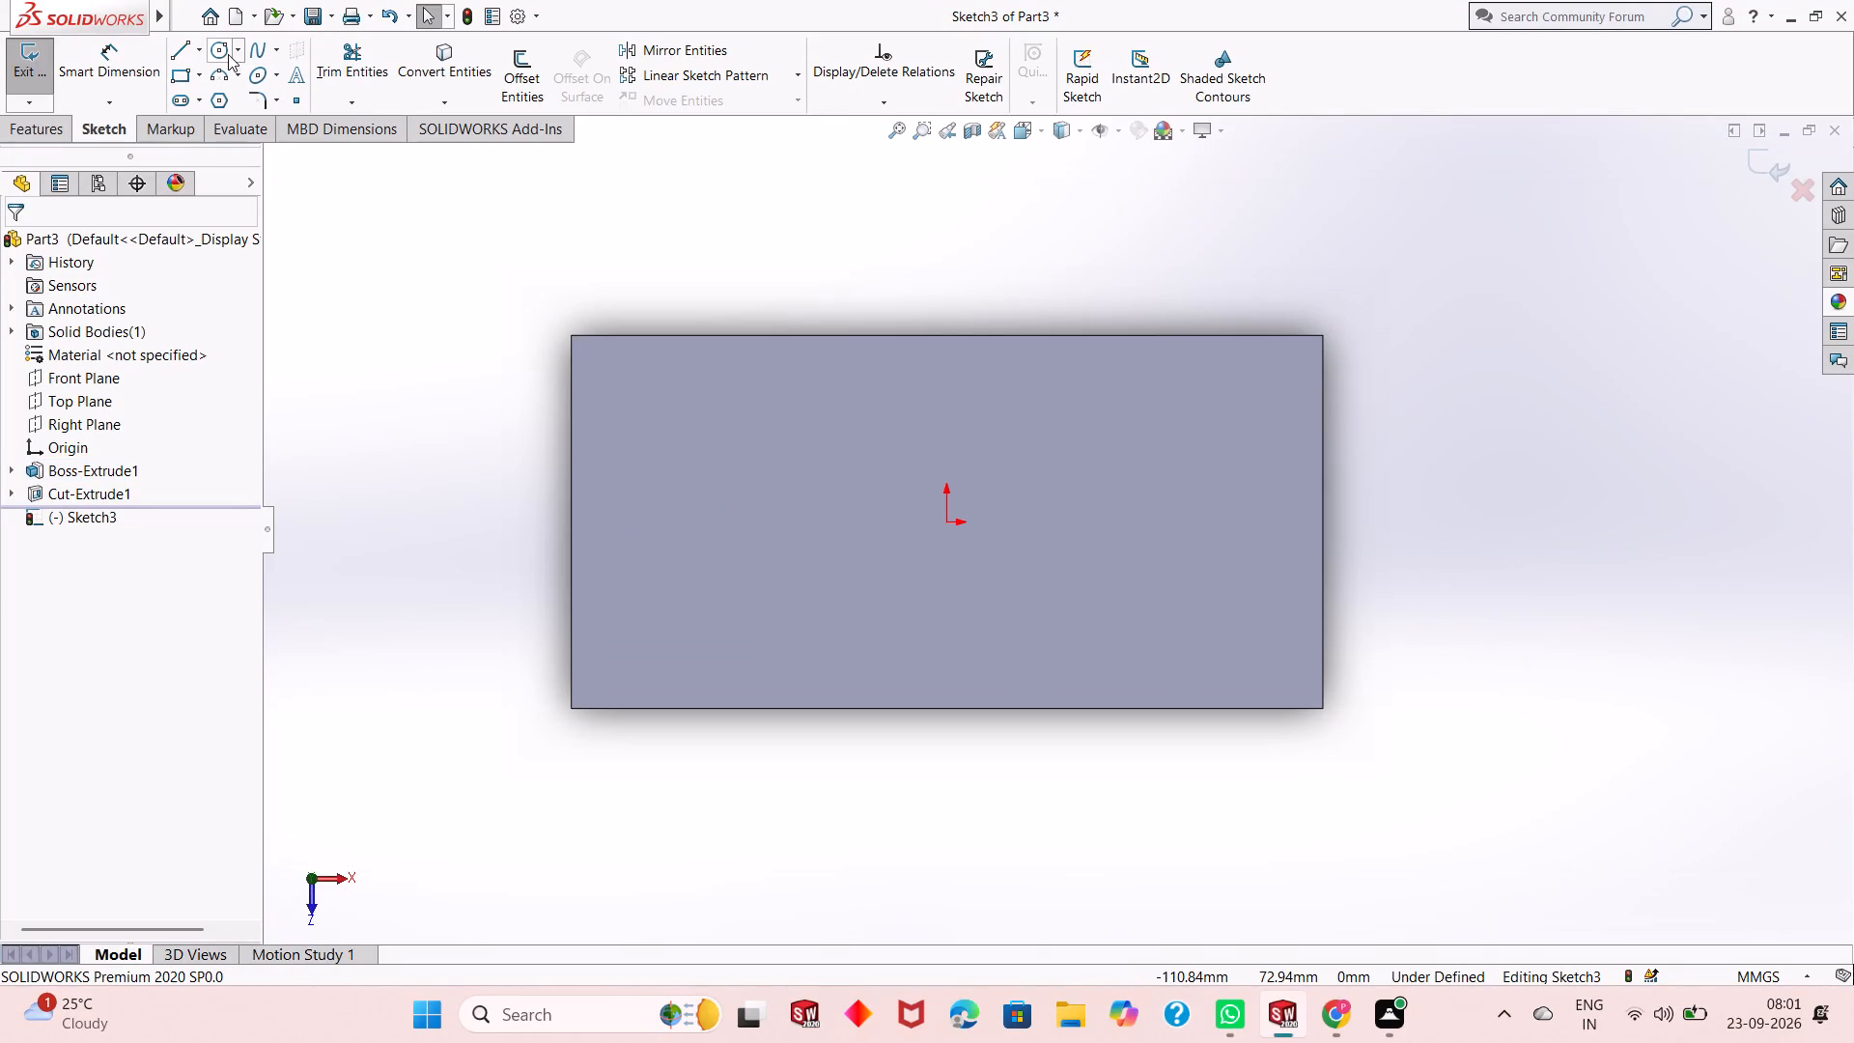
left_click(228, 54)
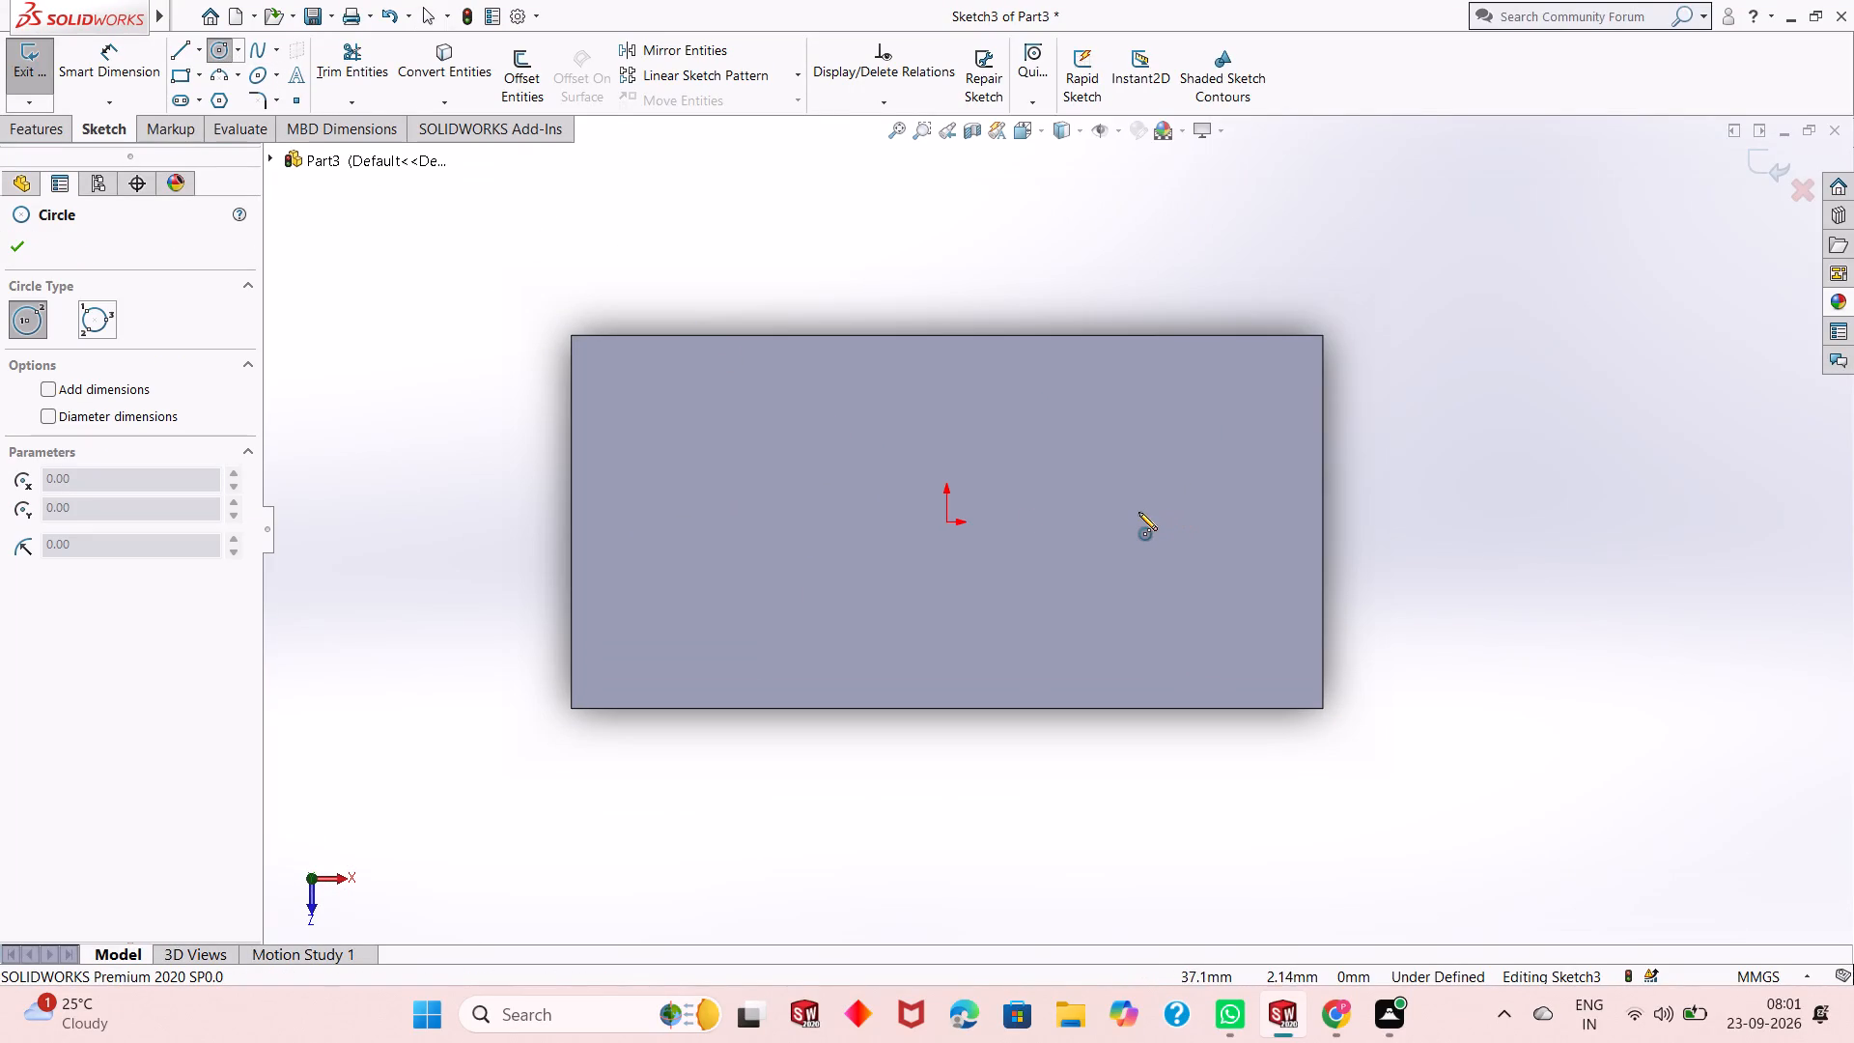
left_click(1103, 521)
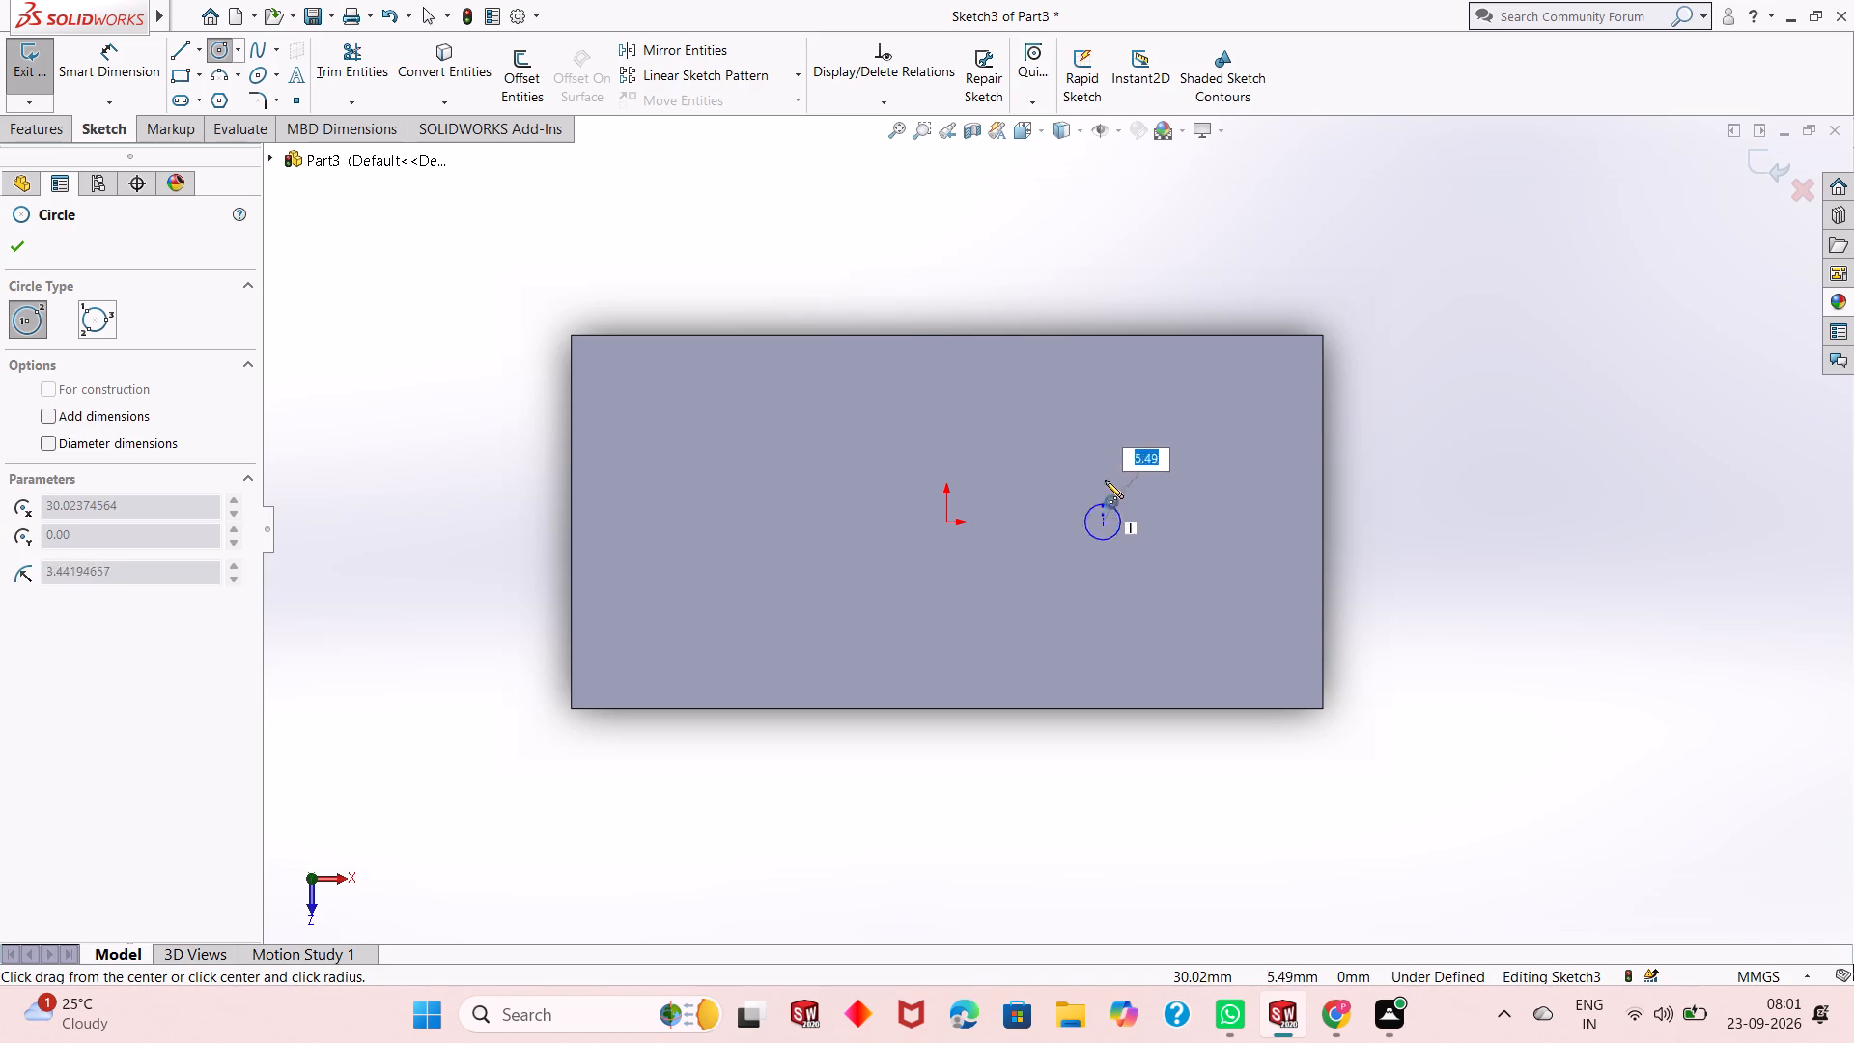
left_click(1123, 435)
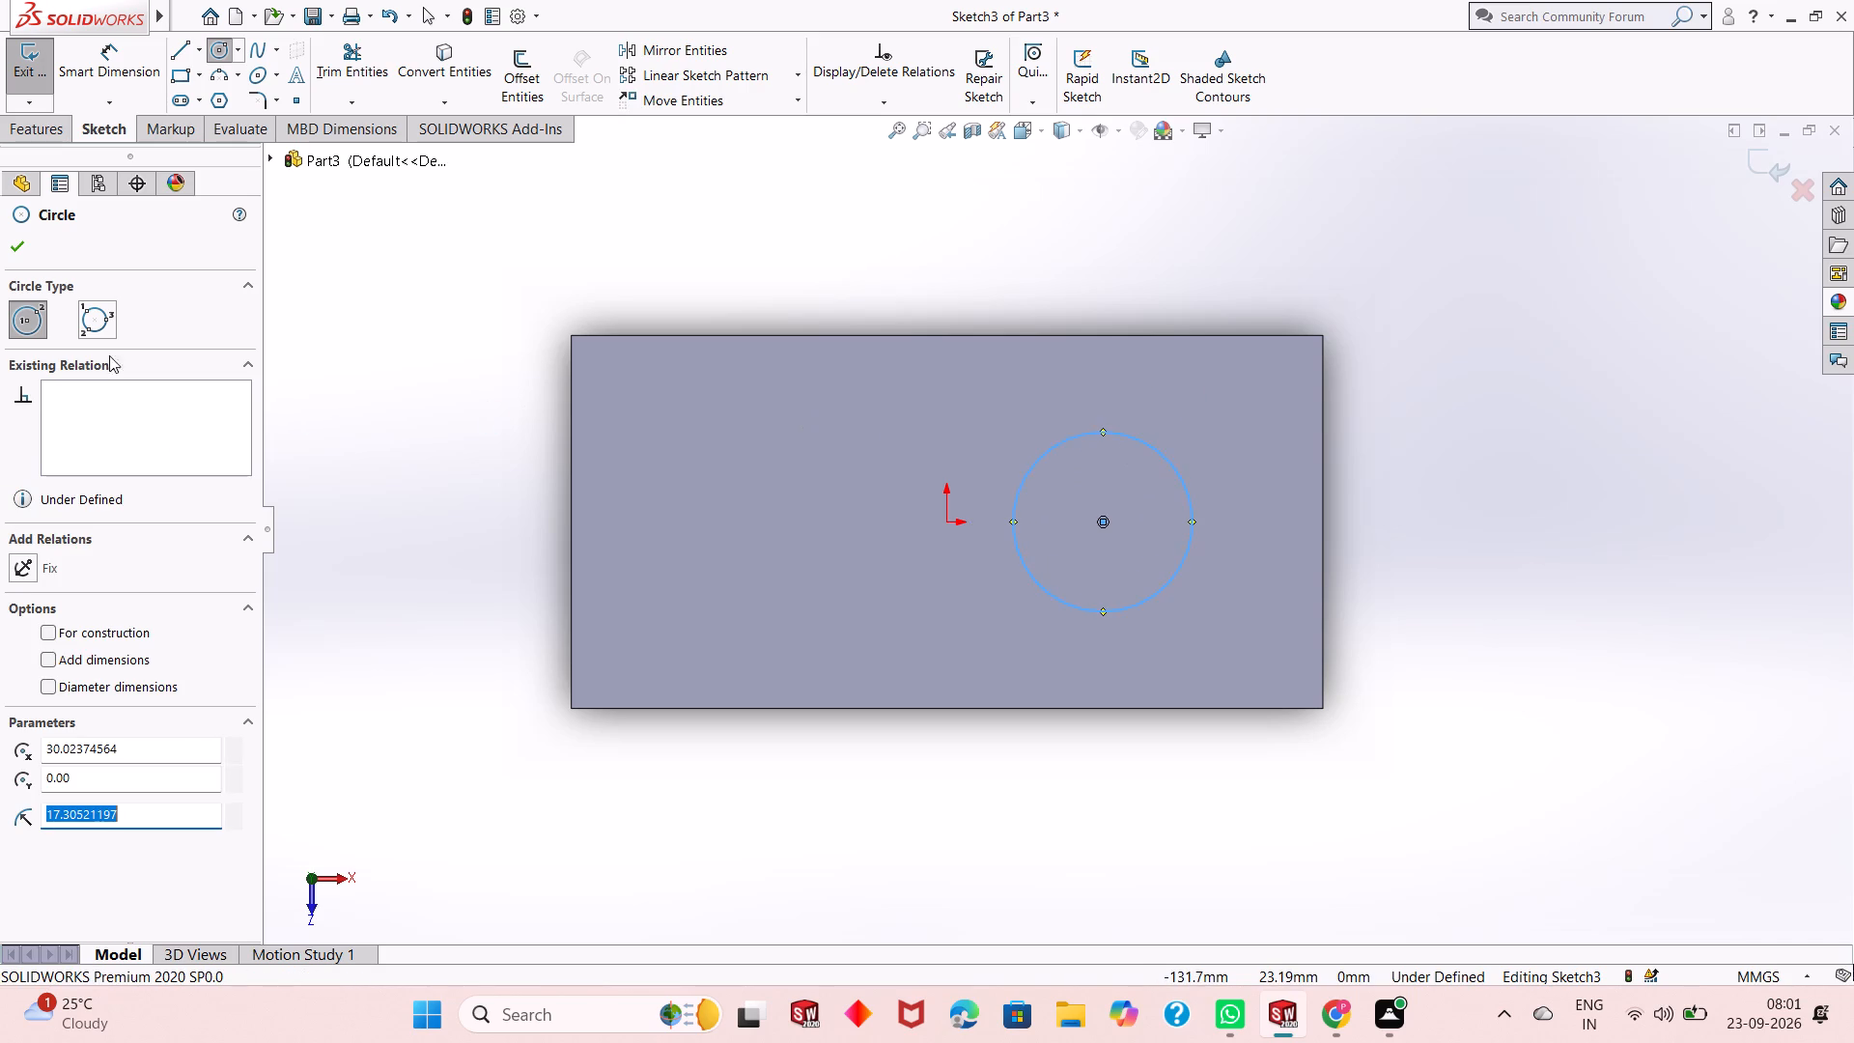
left_click(13, 241)
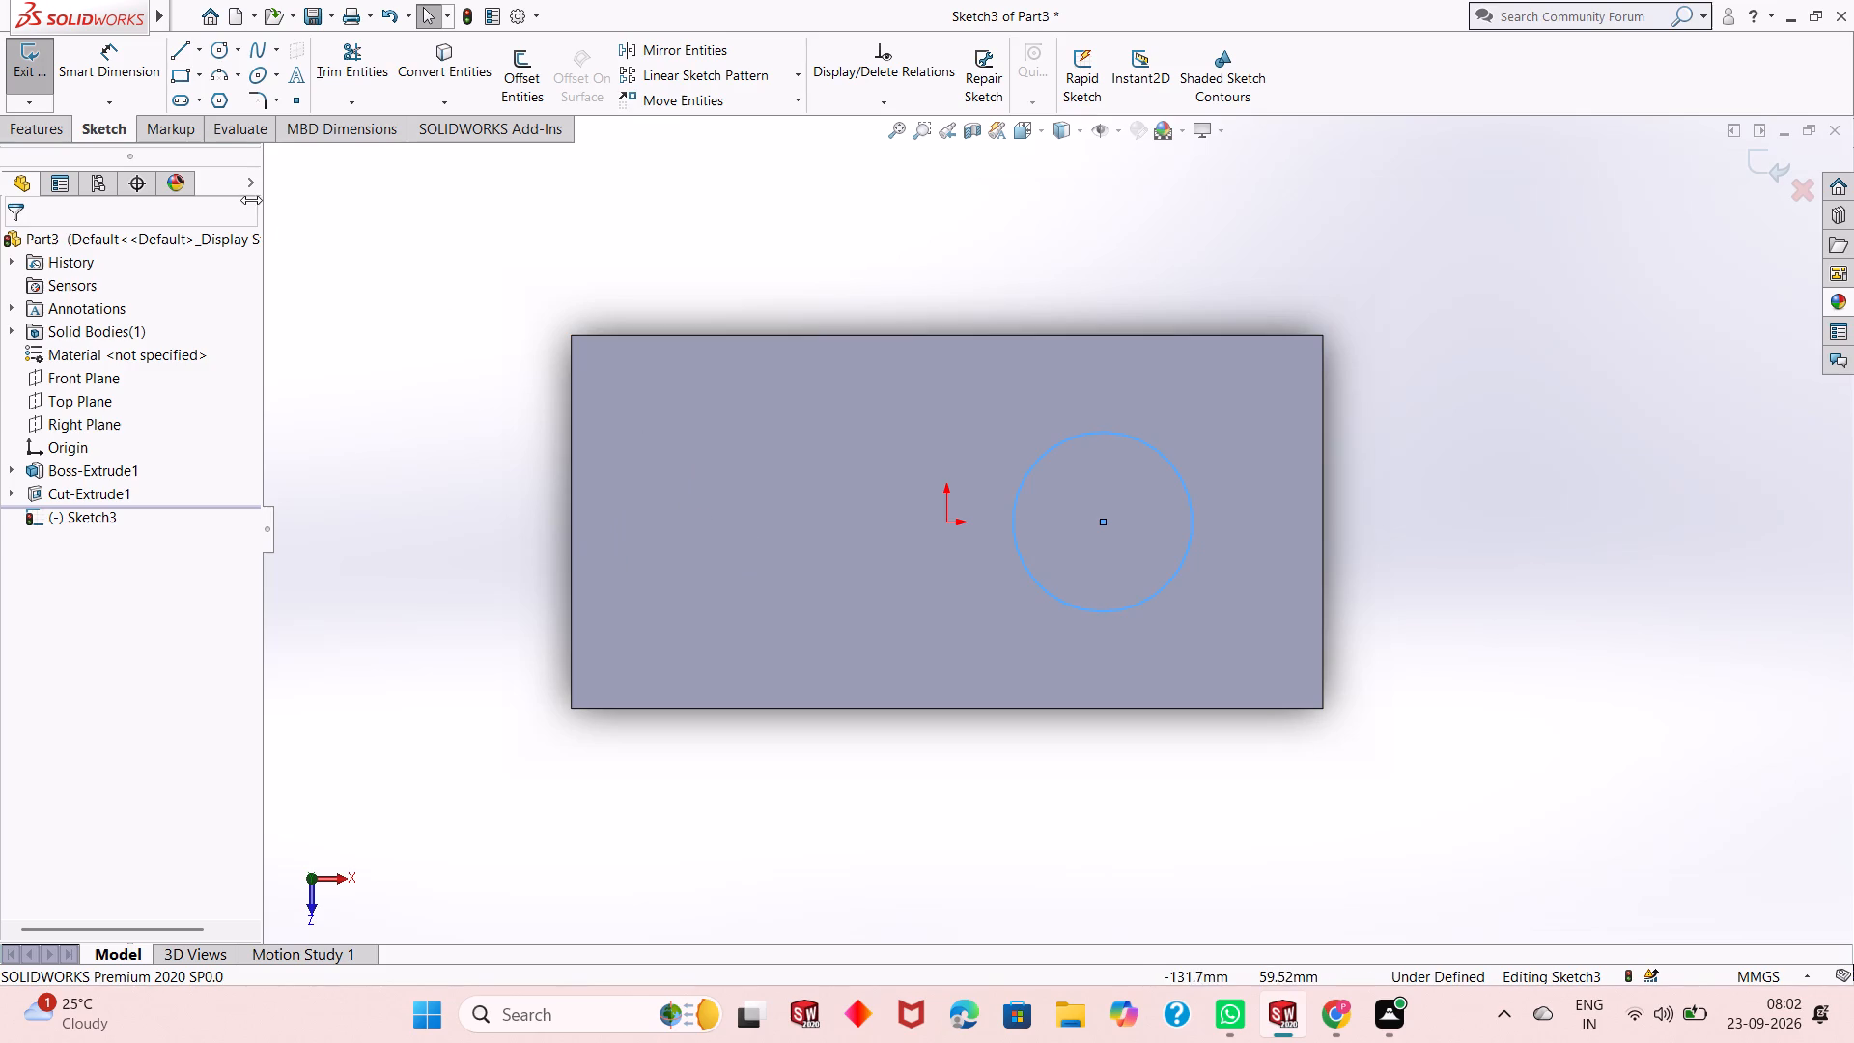
Dimension the circle's diameter to 24 mm.
left_click(116, 60)
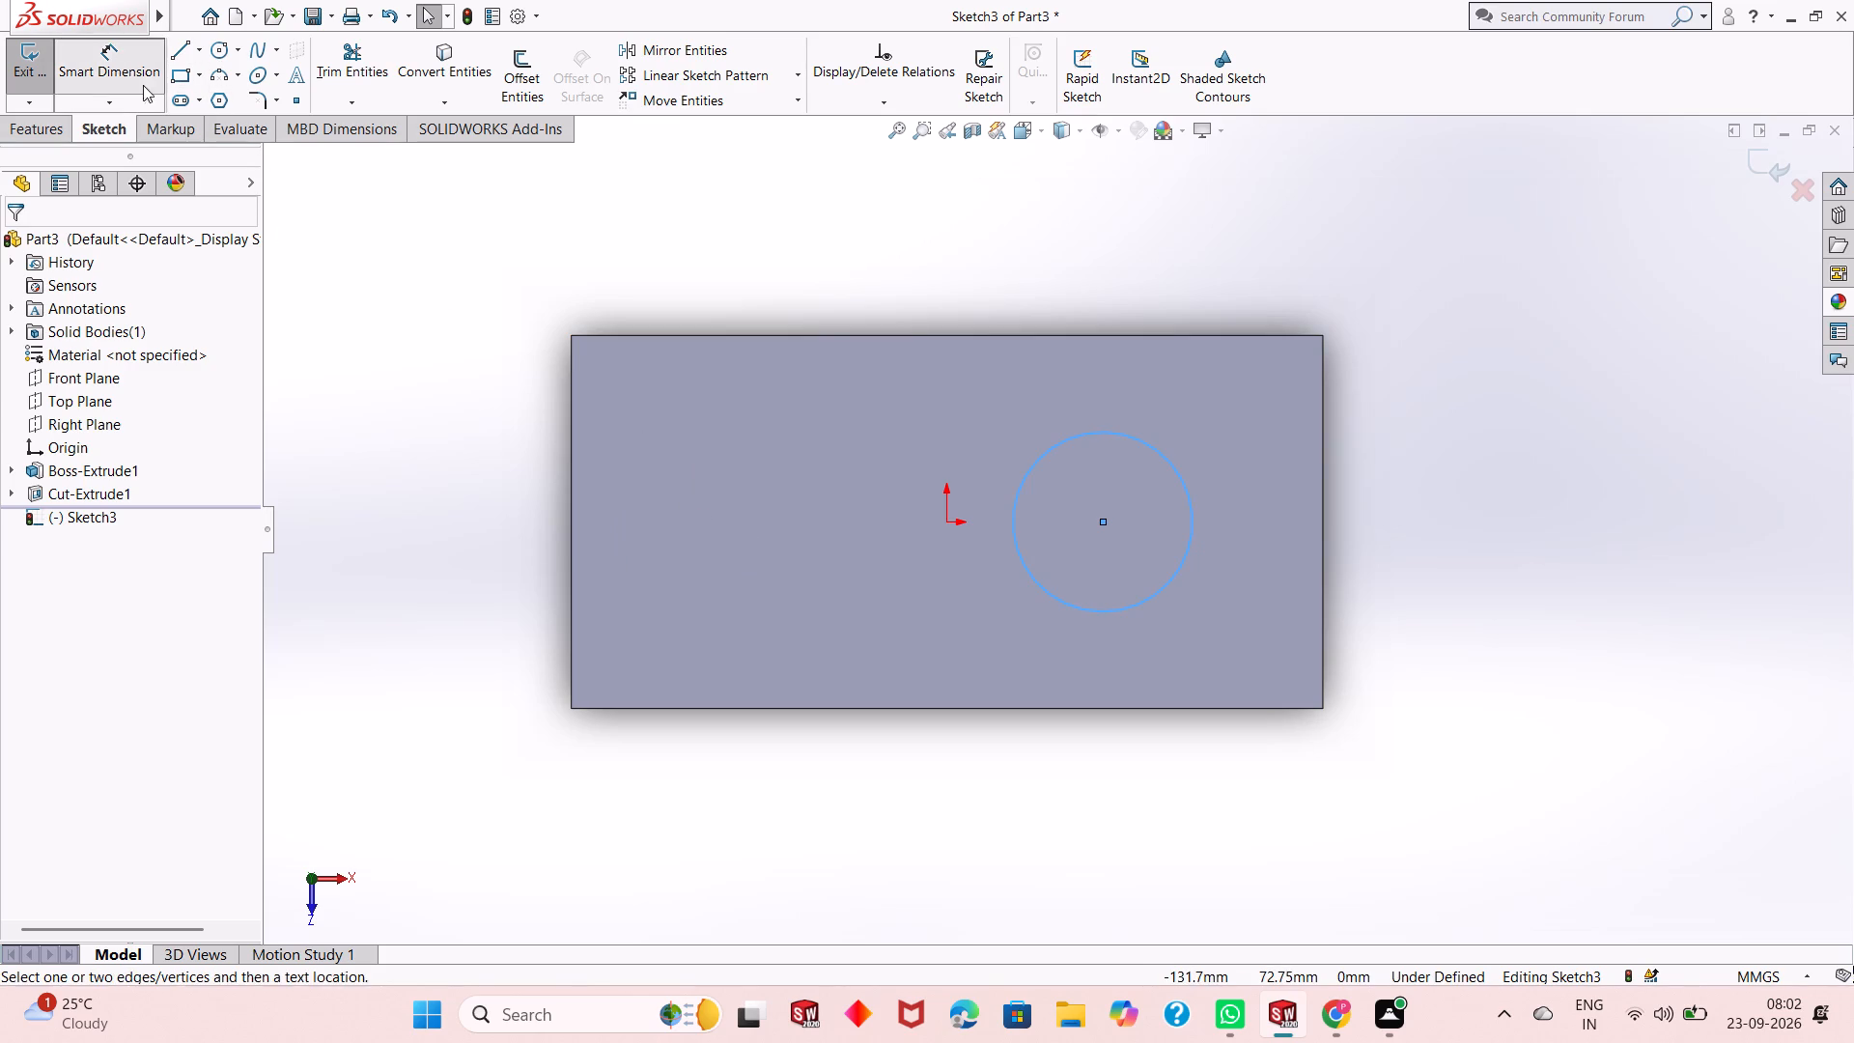
left_click(1046, 593)
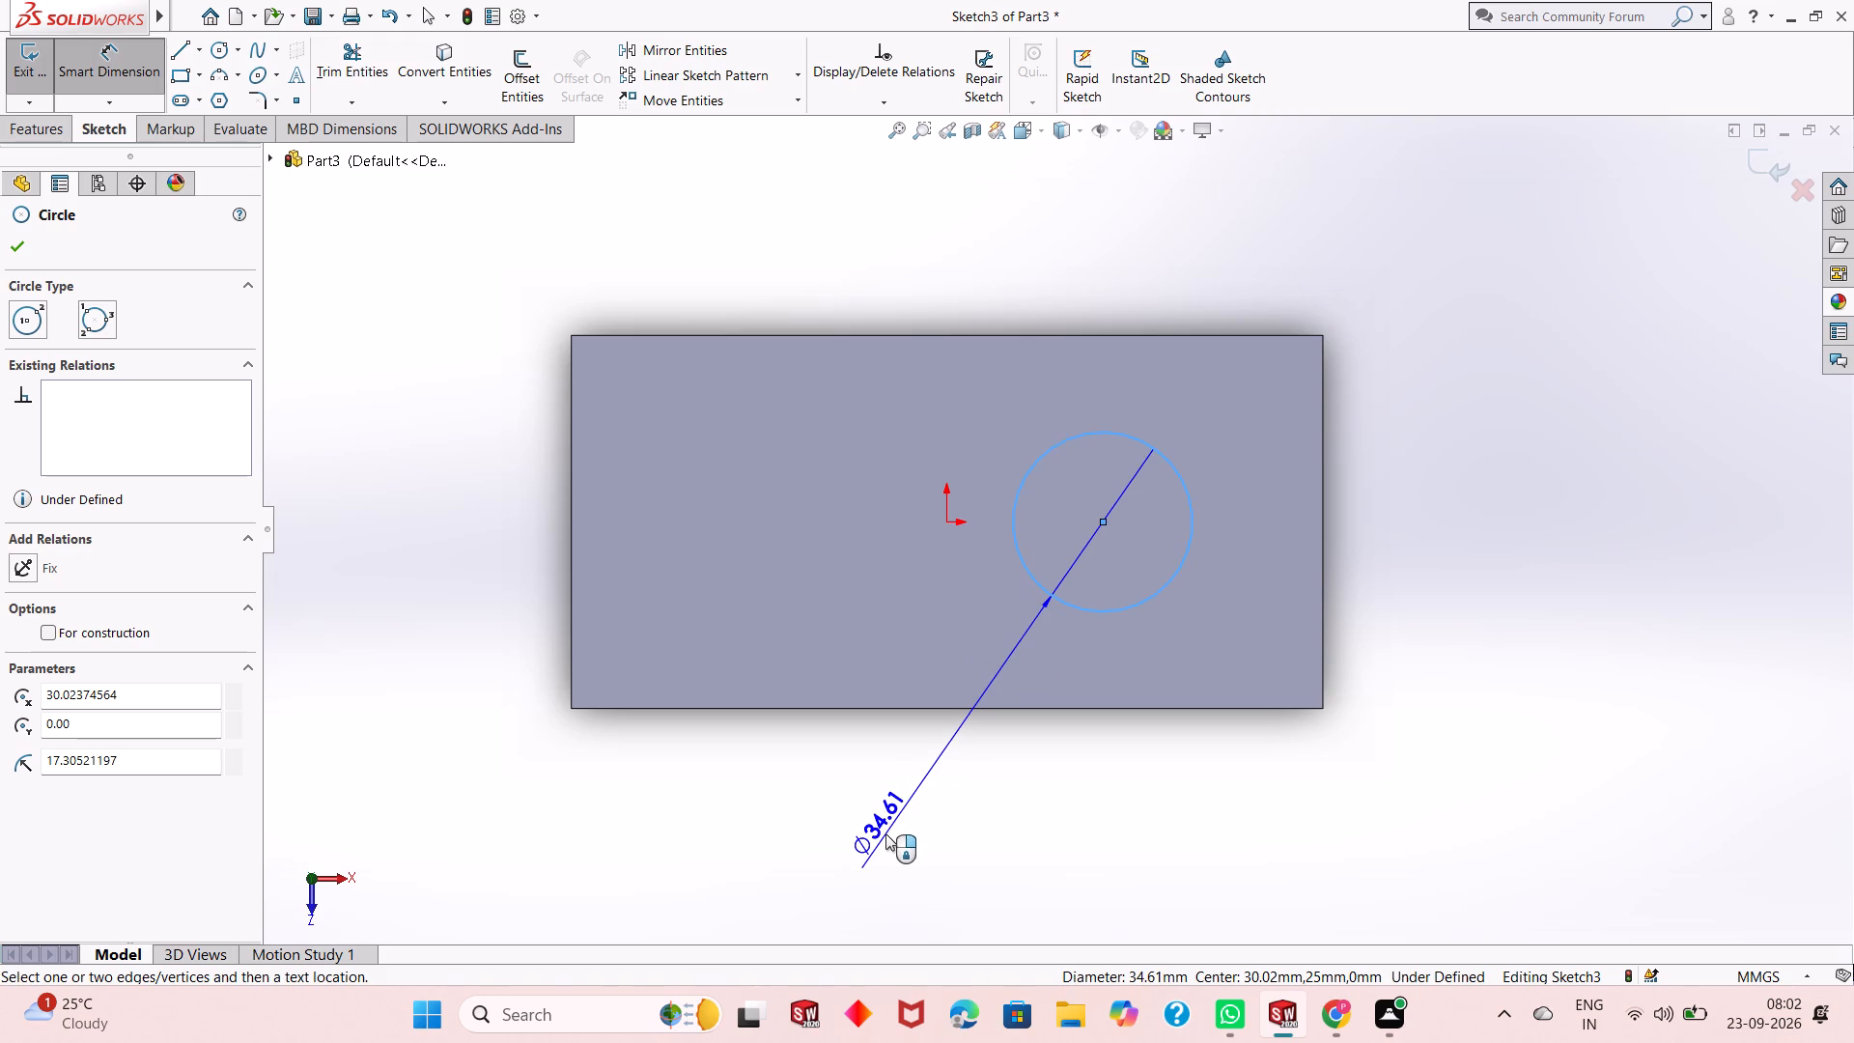
left_click(885, 834)
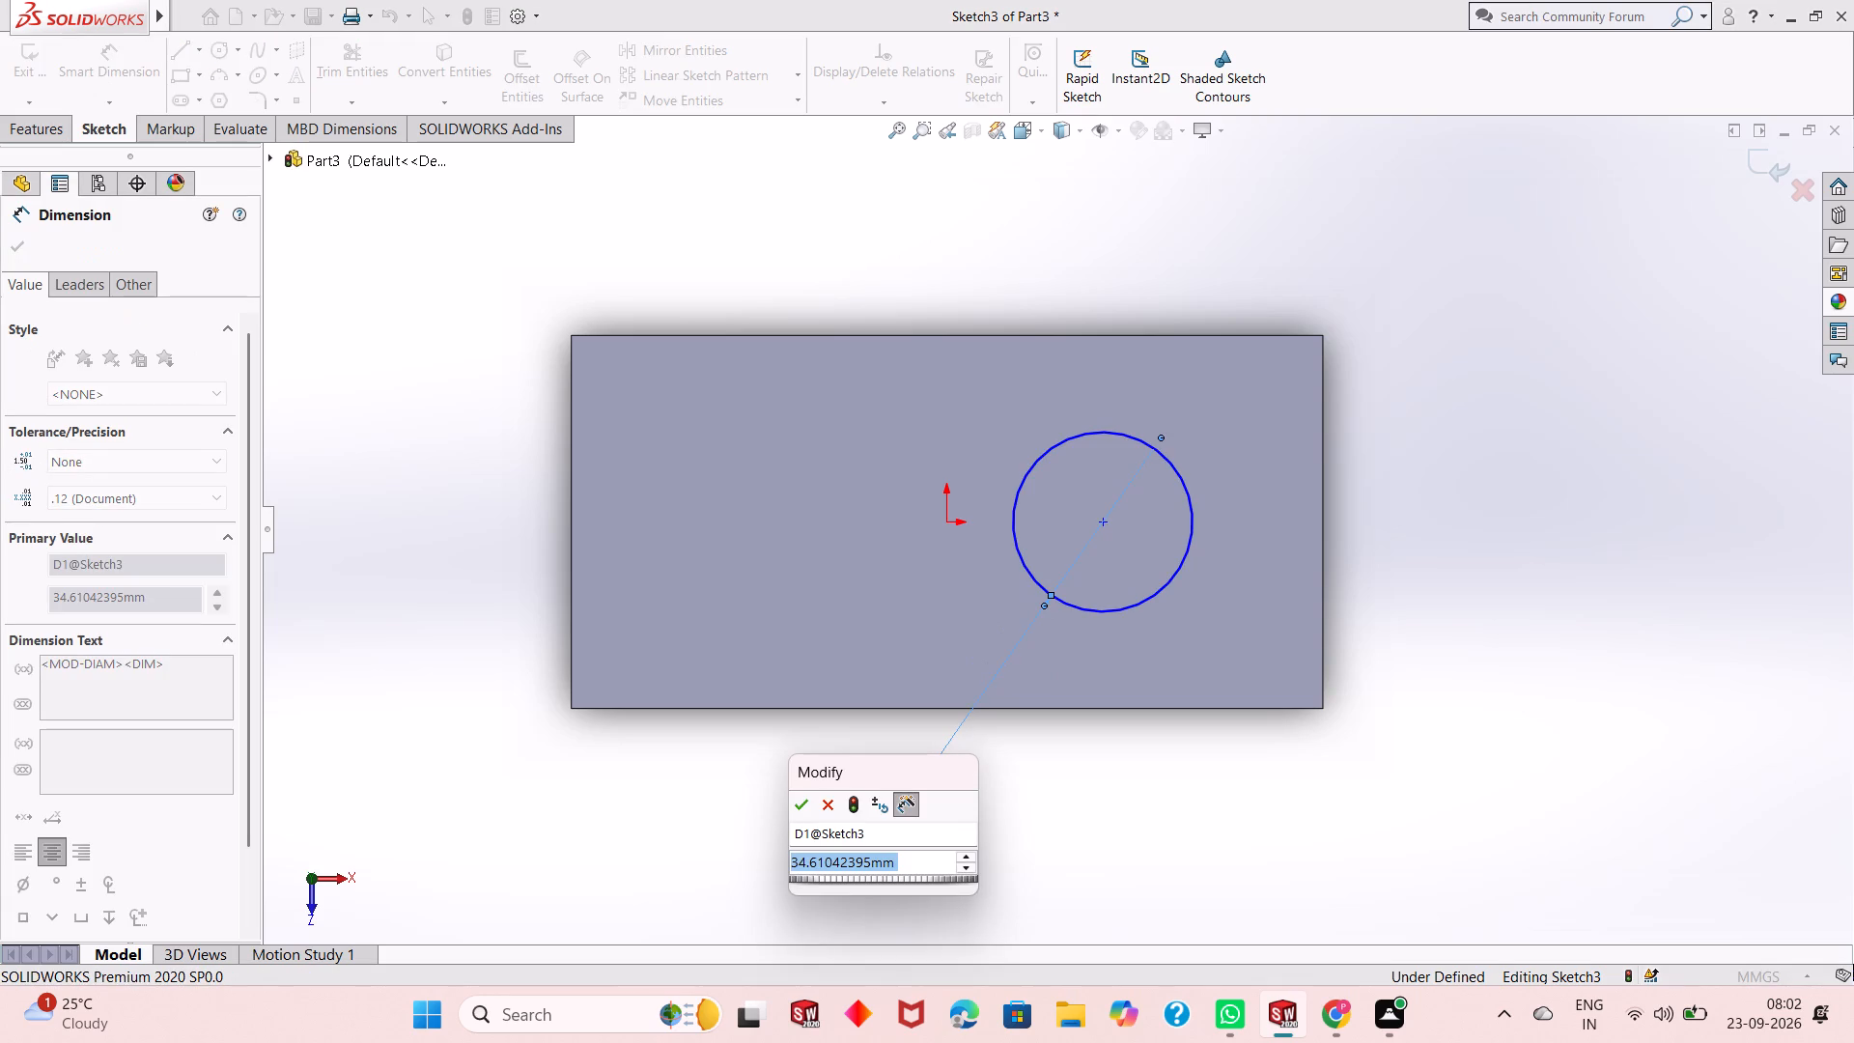
type("24")
key("Return")
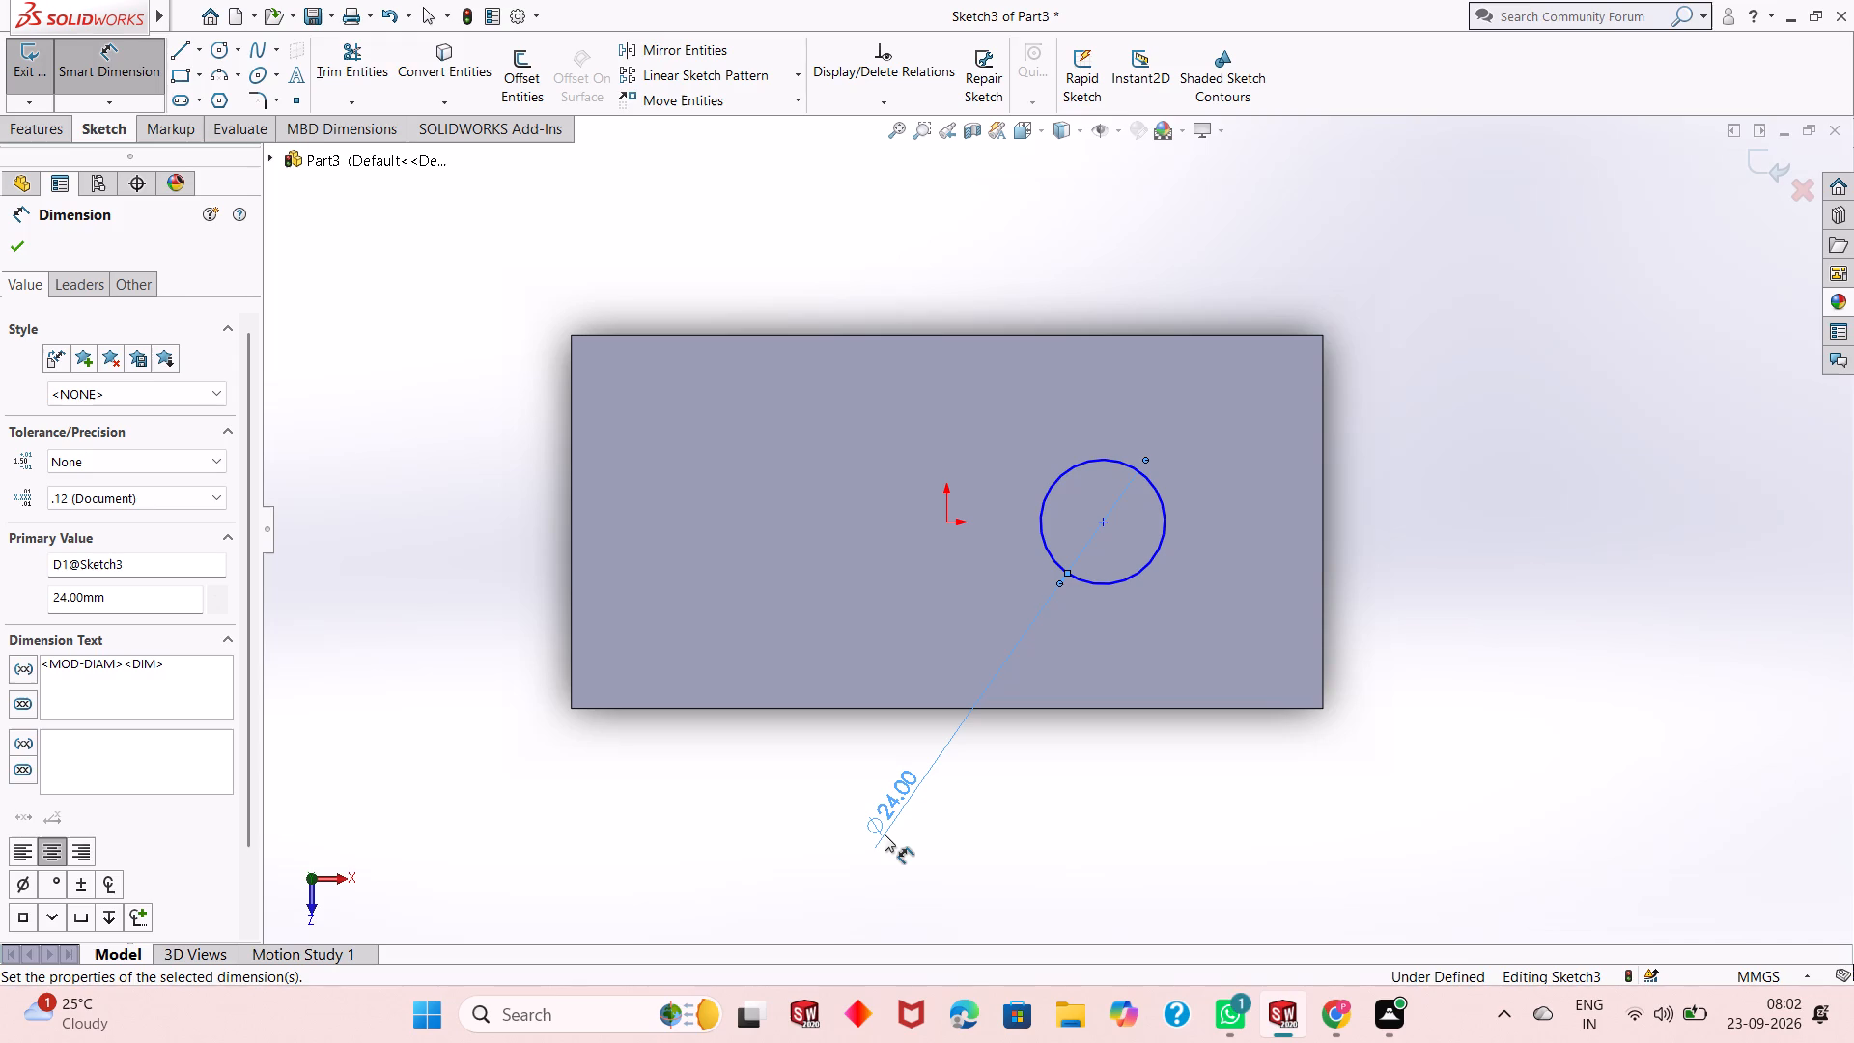
Dimension the circle's centre 50 mm from the face's right short edge and 36 mm vertically from its upper-right corner.
left_click(1103, 528)
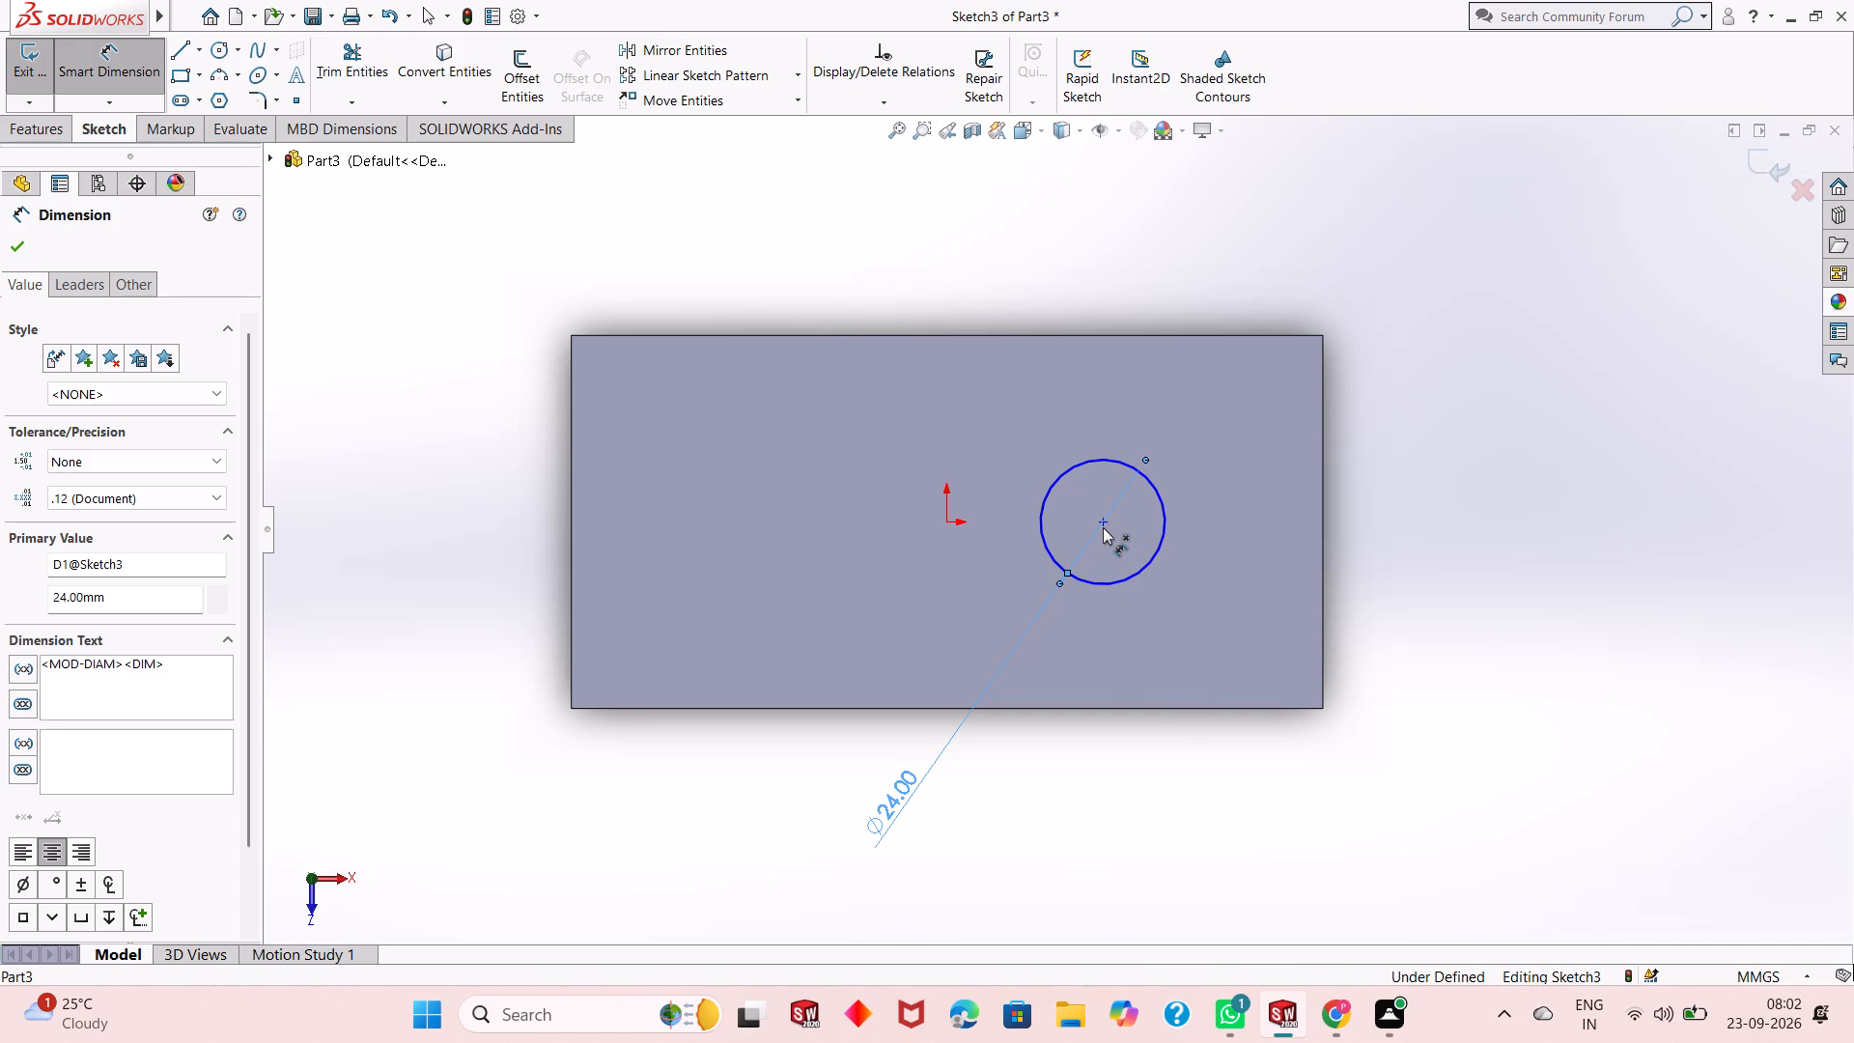
left_click(1103, 521)
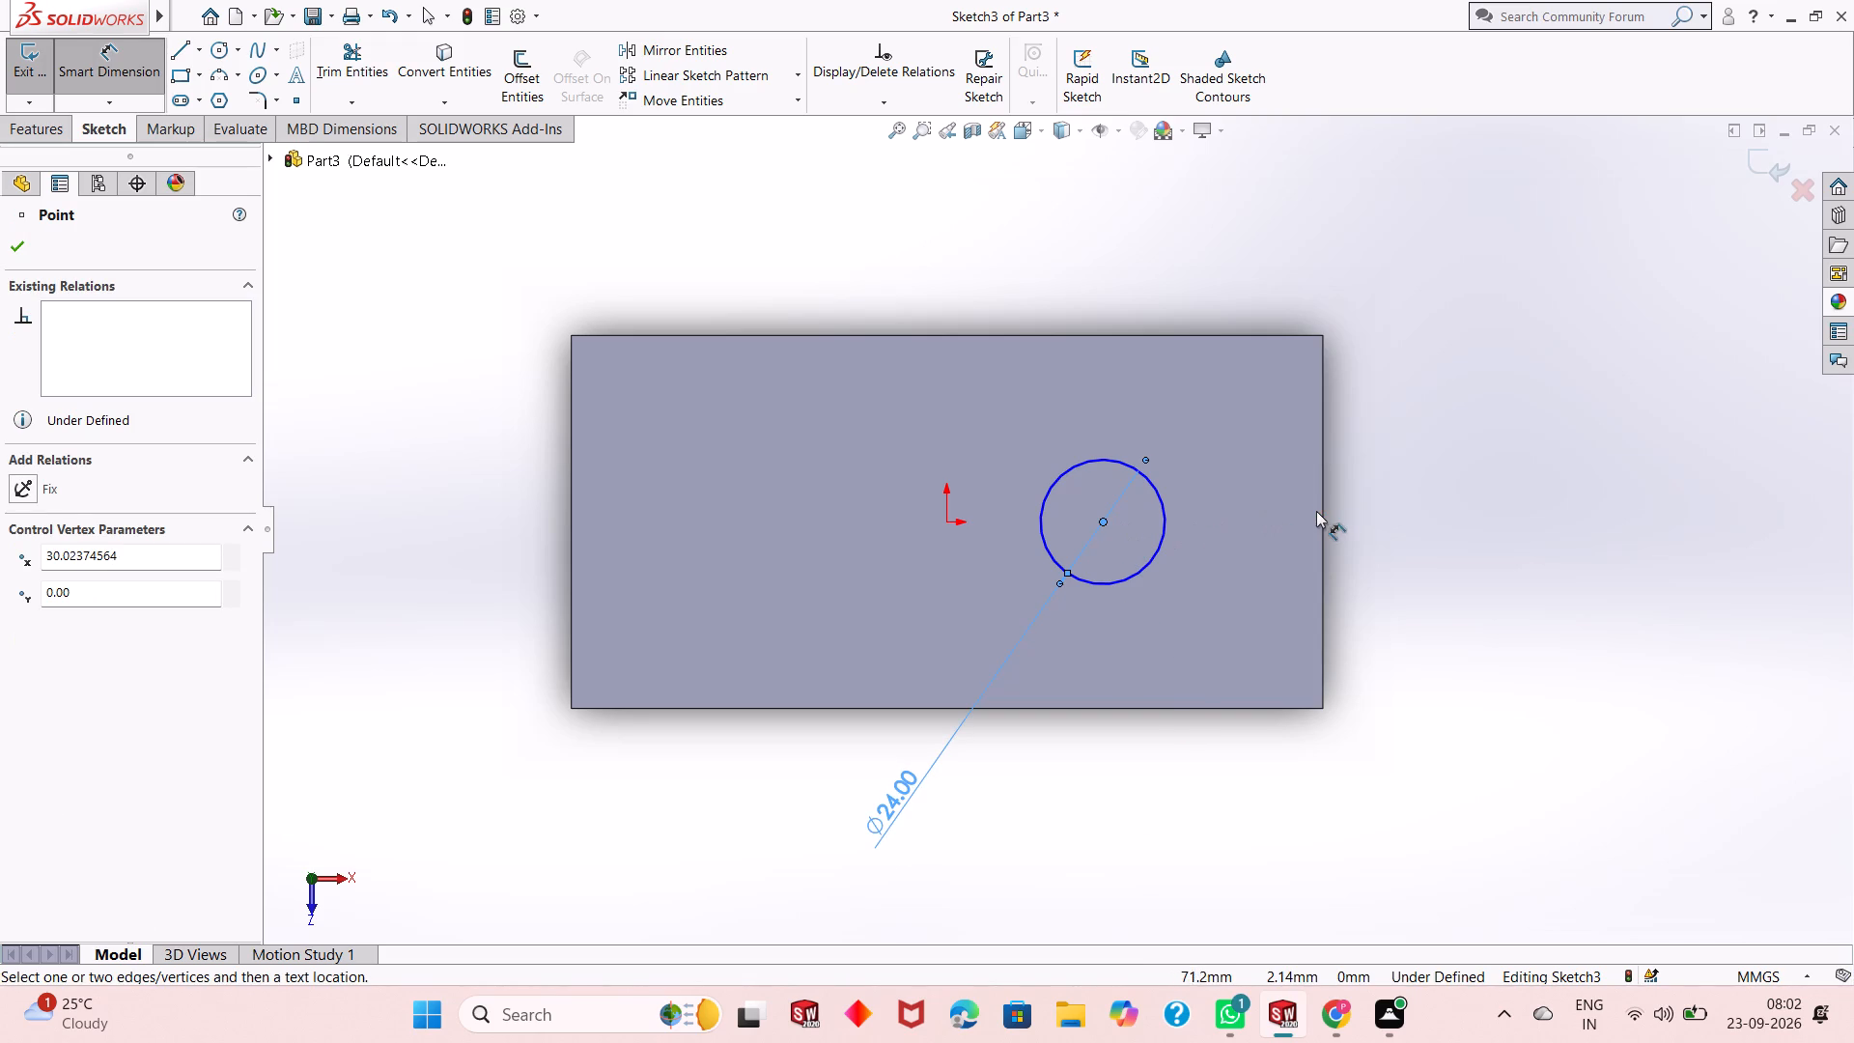
left_click(1321, 505)
left_click(1241, 825)
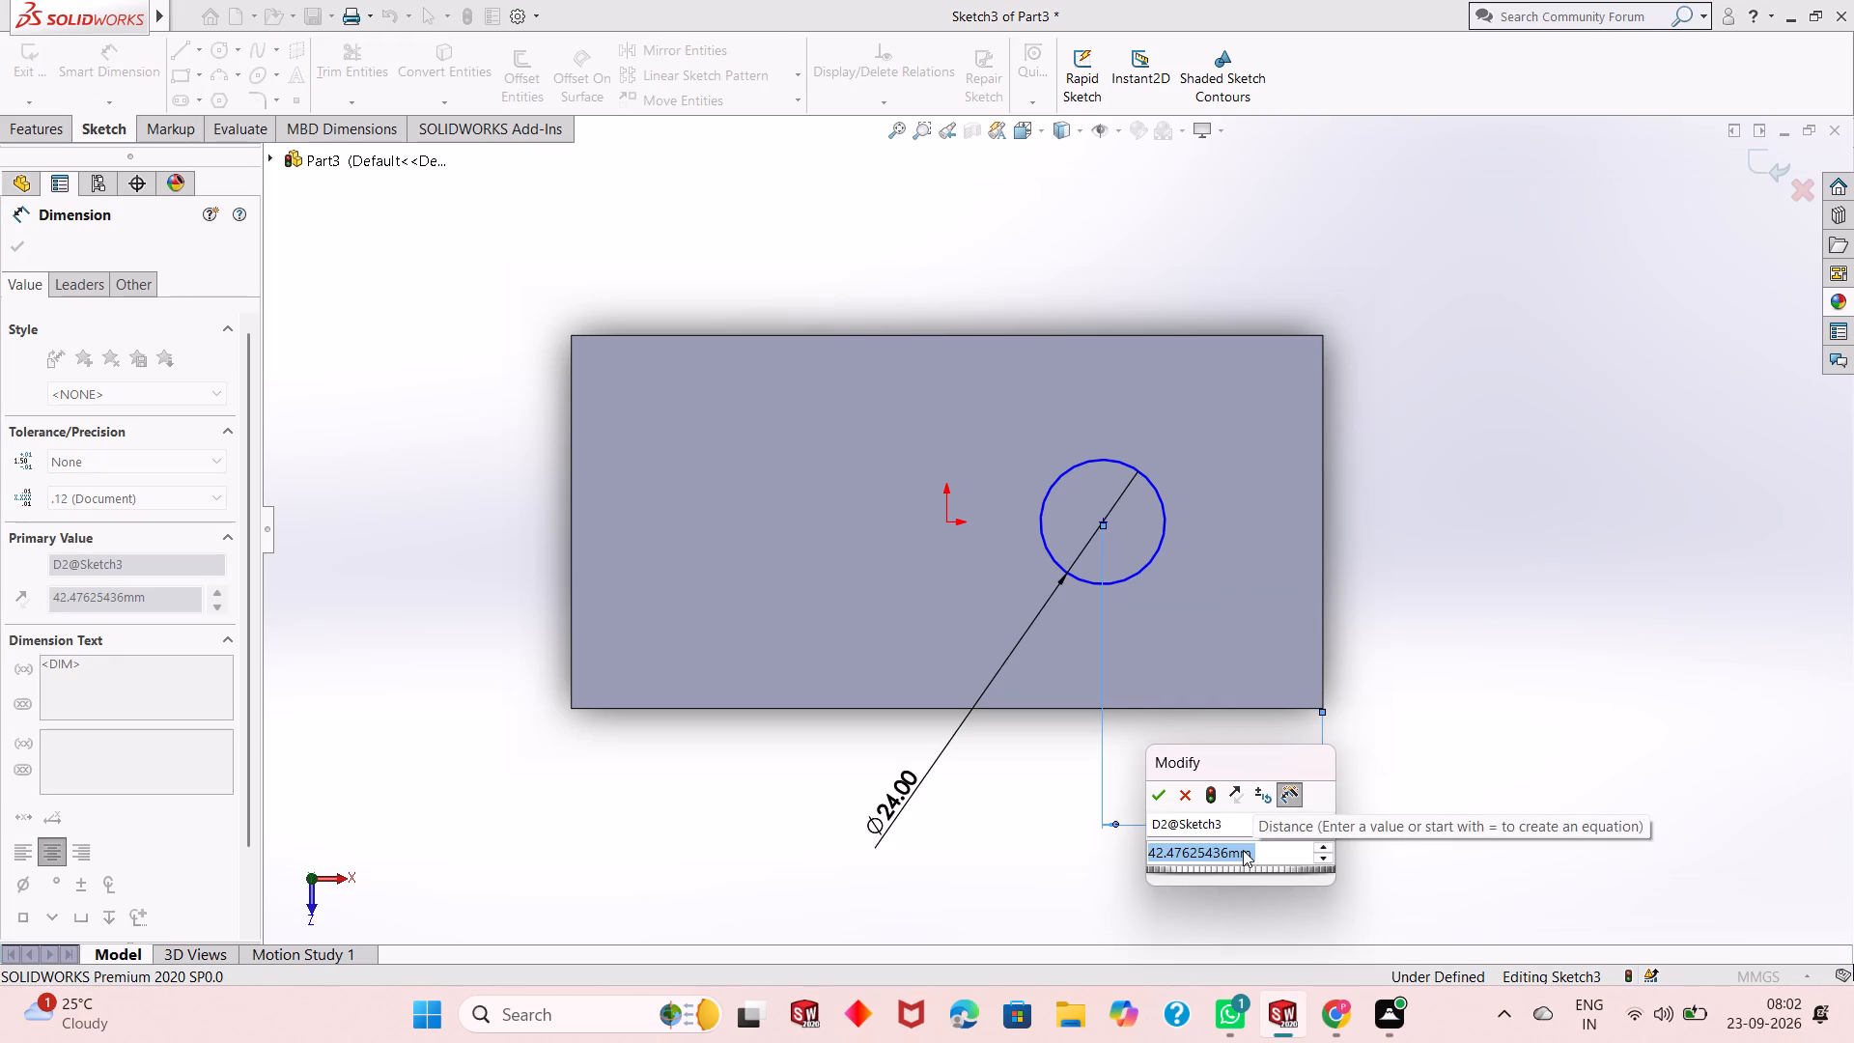
type("50")
key("Return")
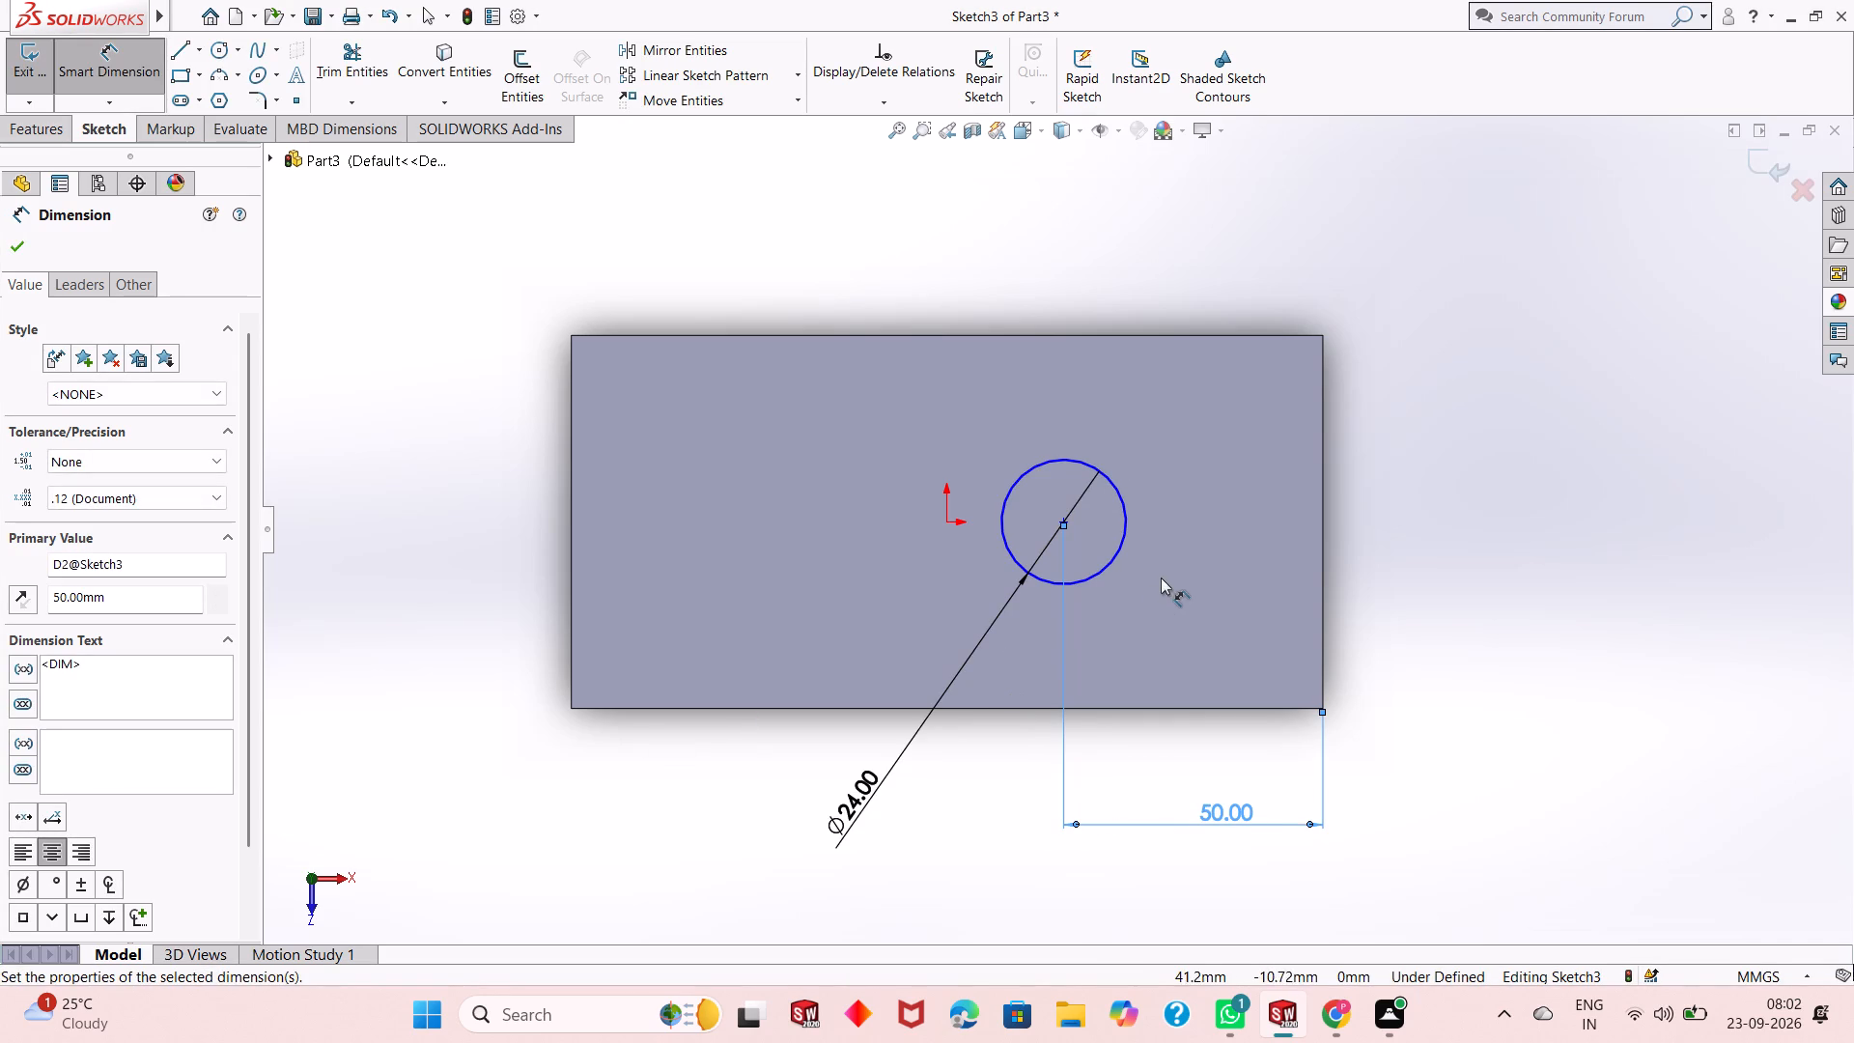
left_click(1059, 524)
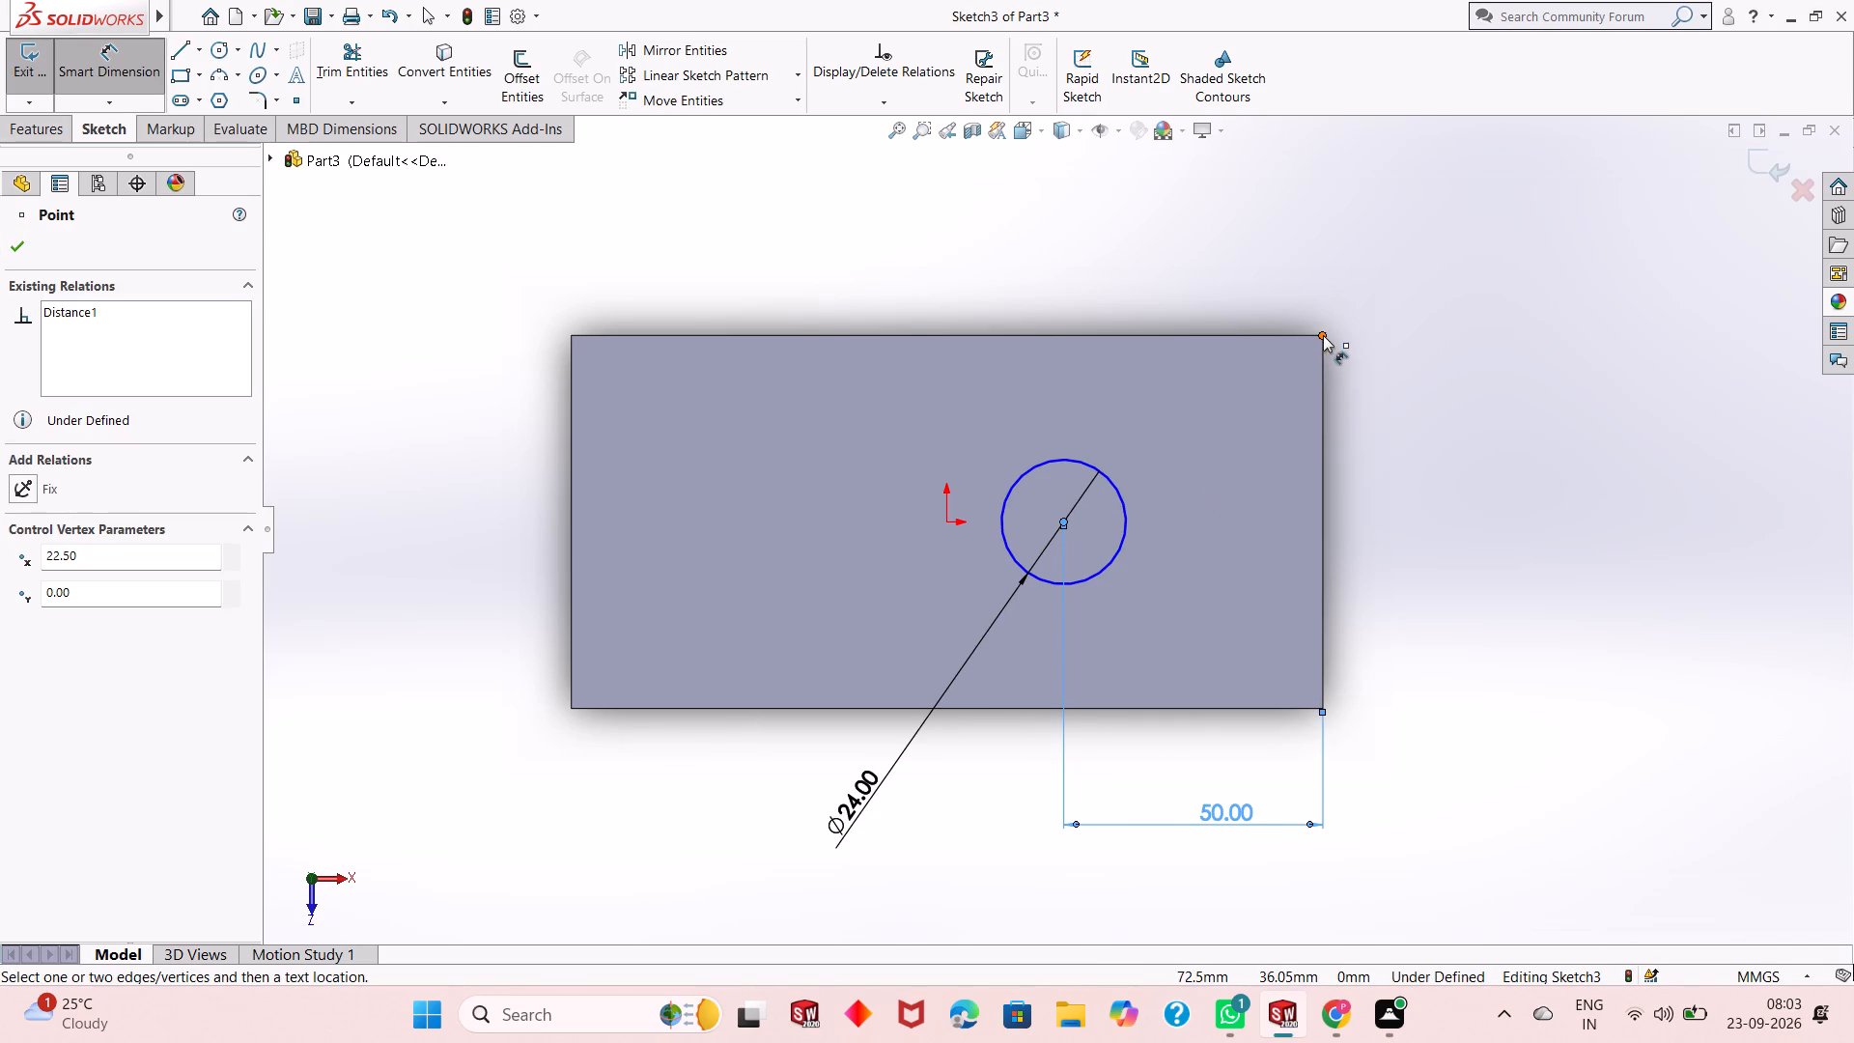
left_click(1323, 335)
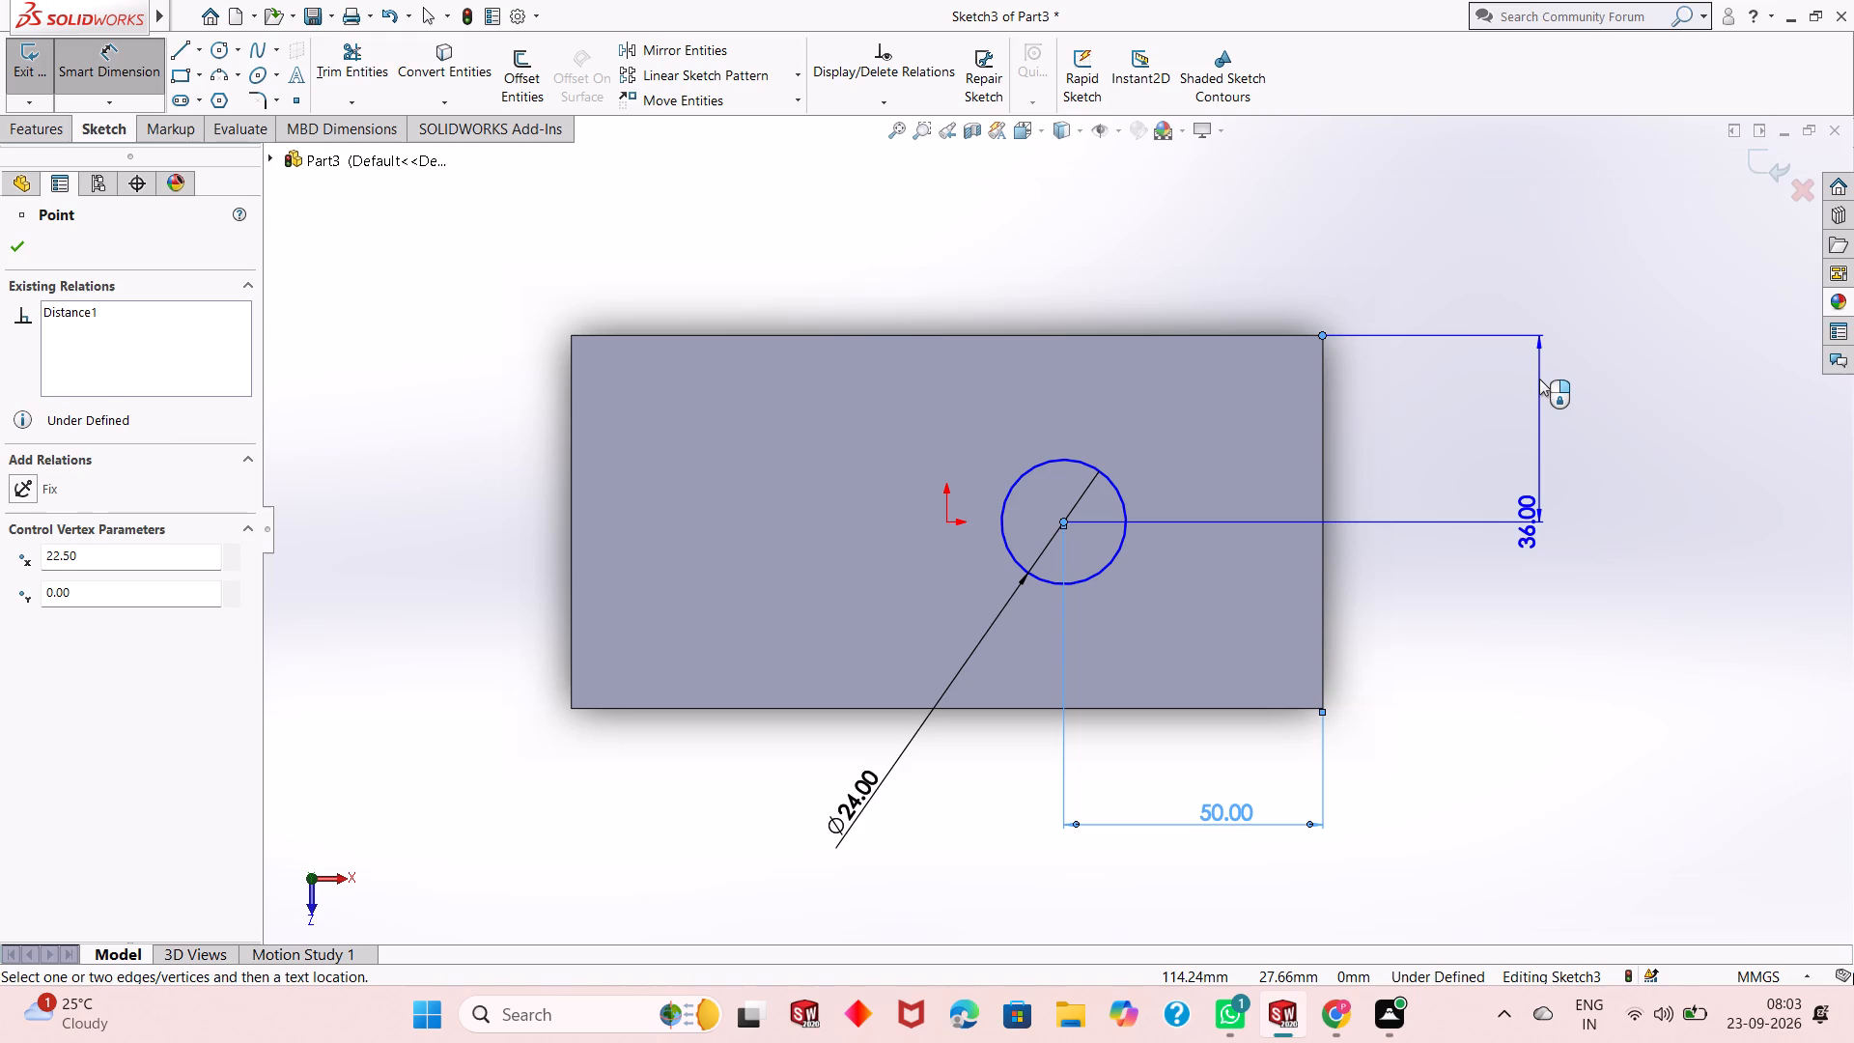
left_click(1539, 379)
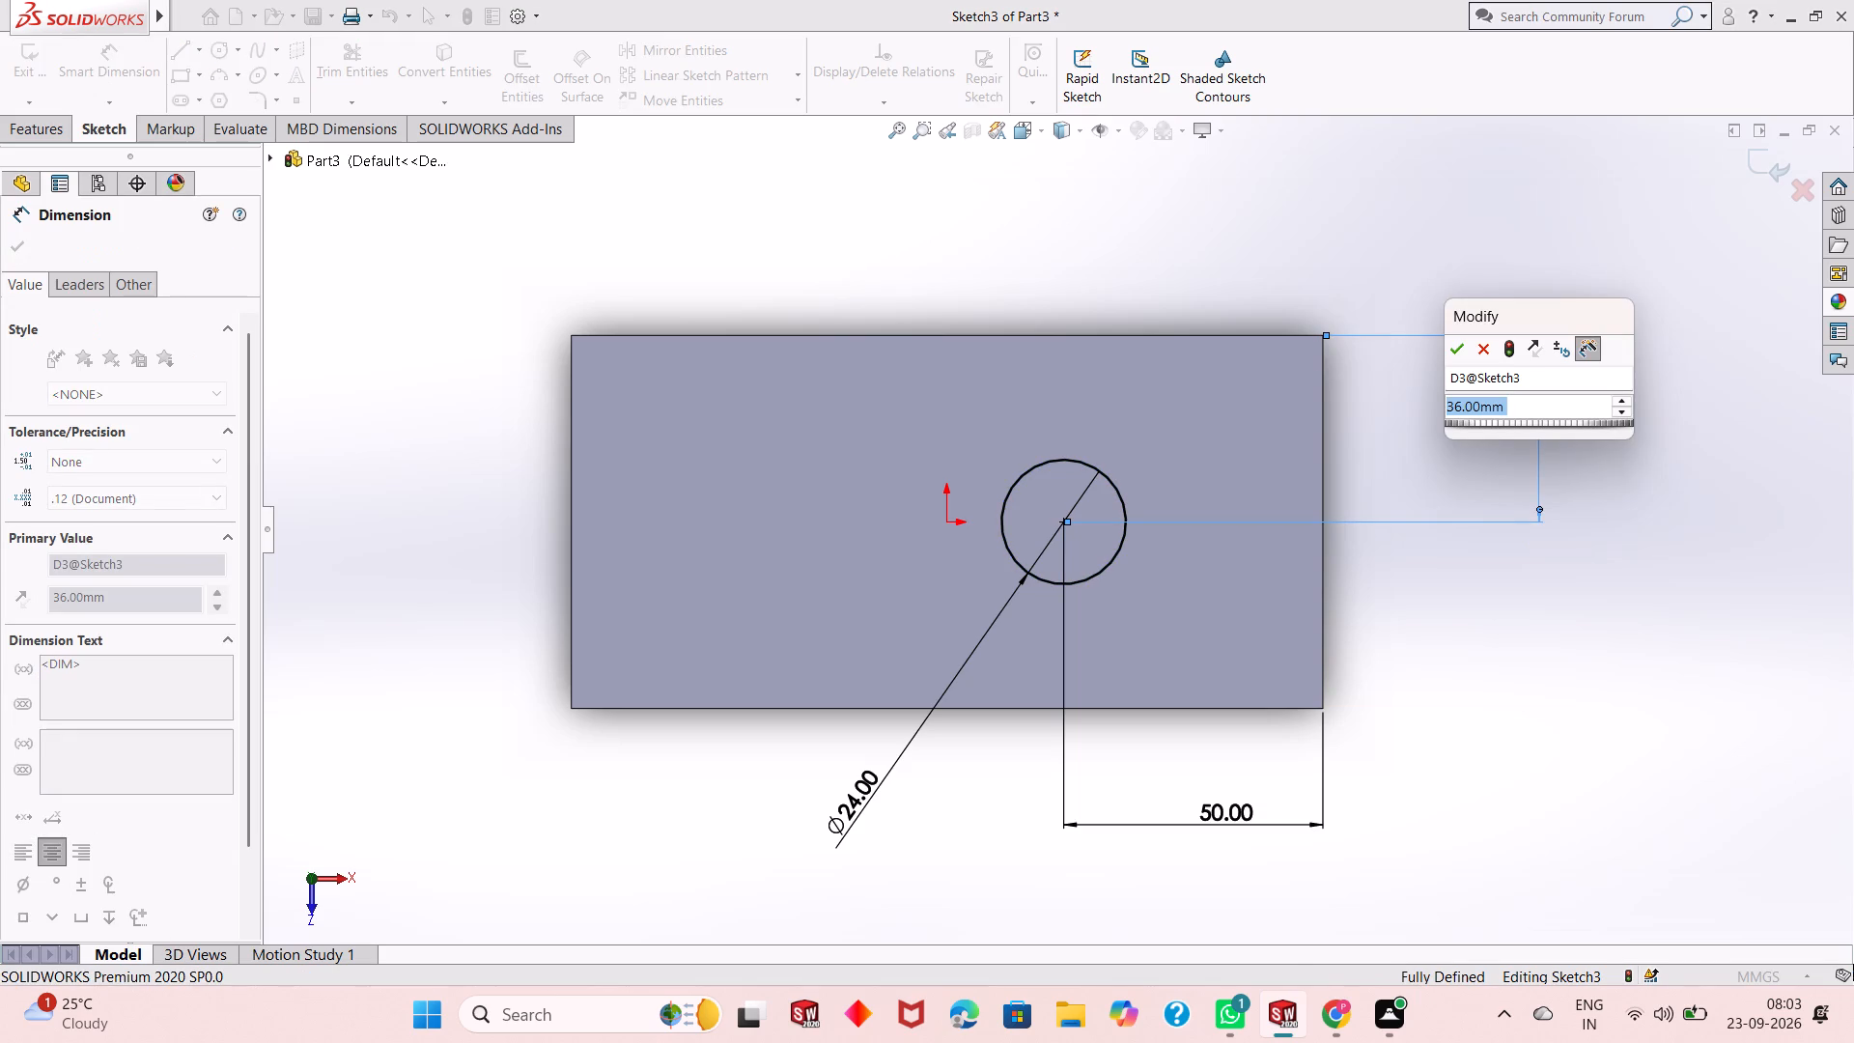
left_click(1452, 349)
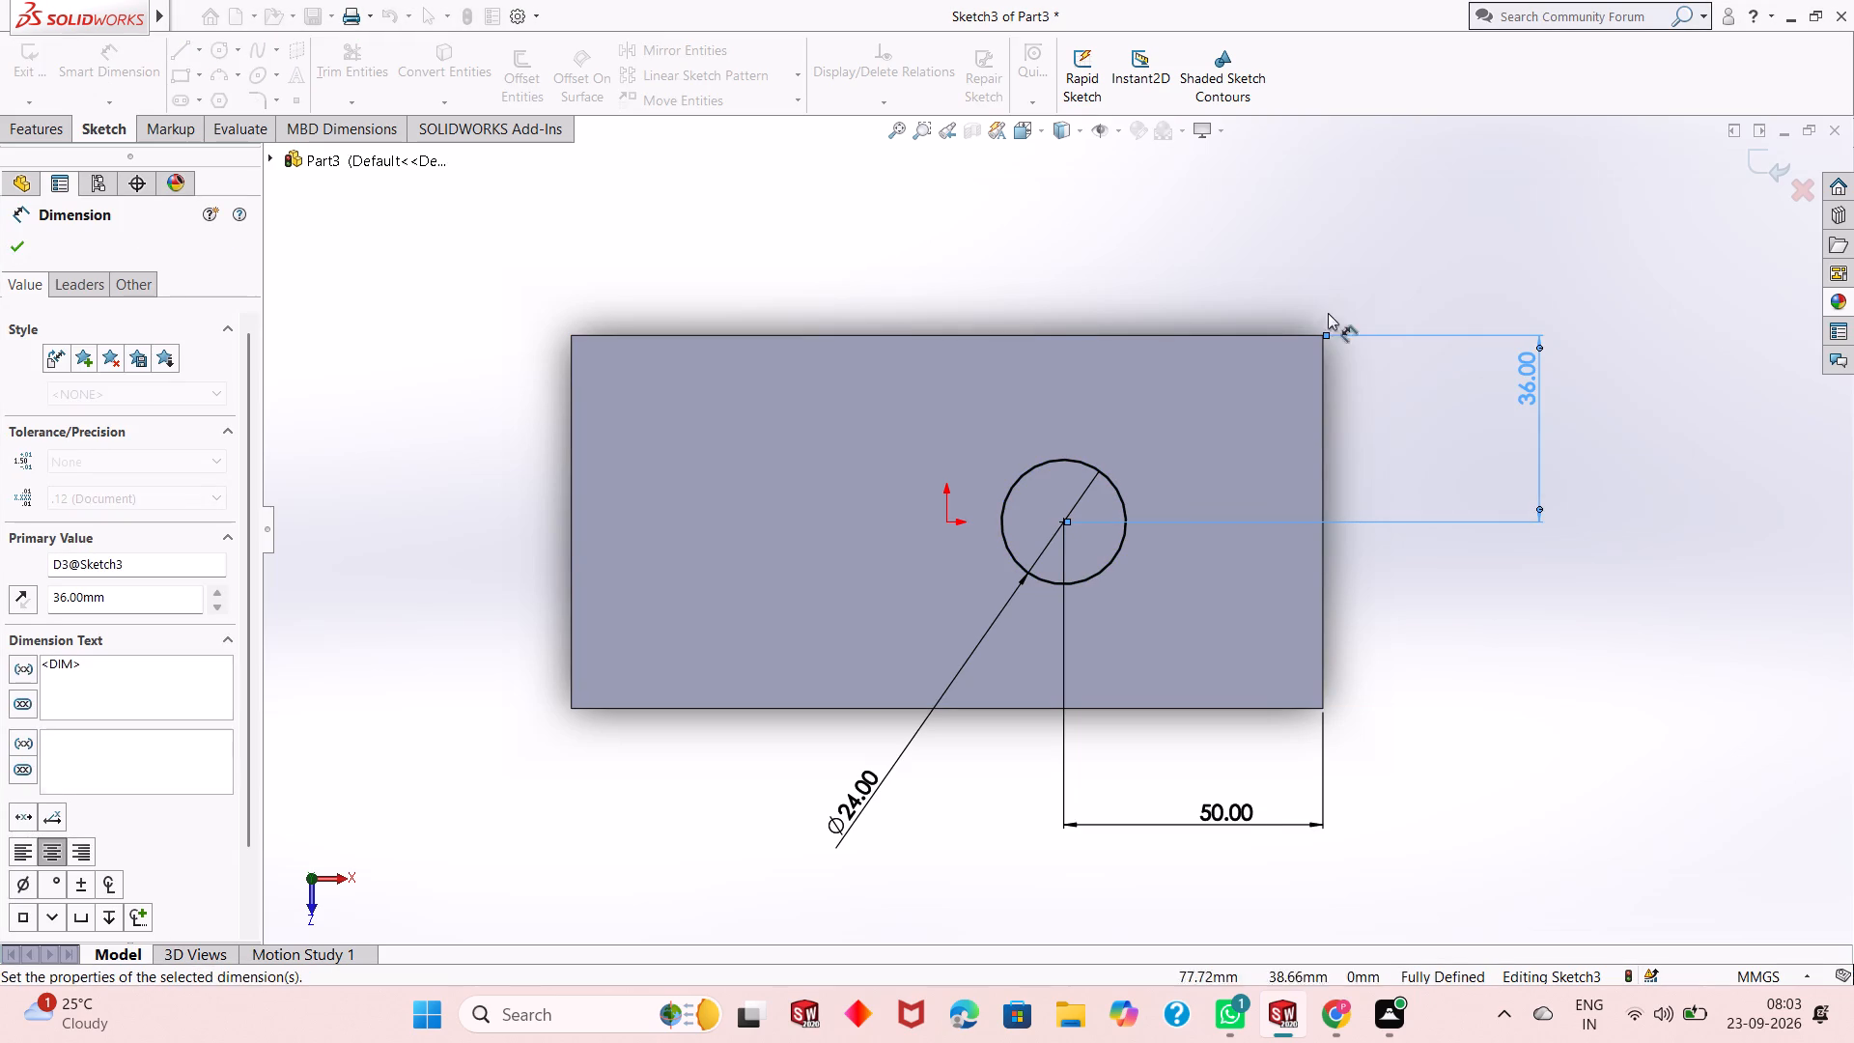
Leave dimensioning and examine the fully dimensioned circle on the block's top face.
right_click(1130, 254)
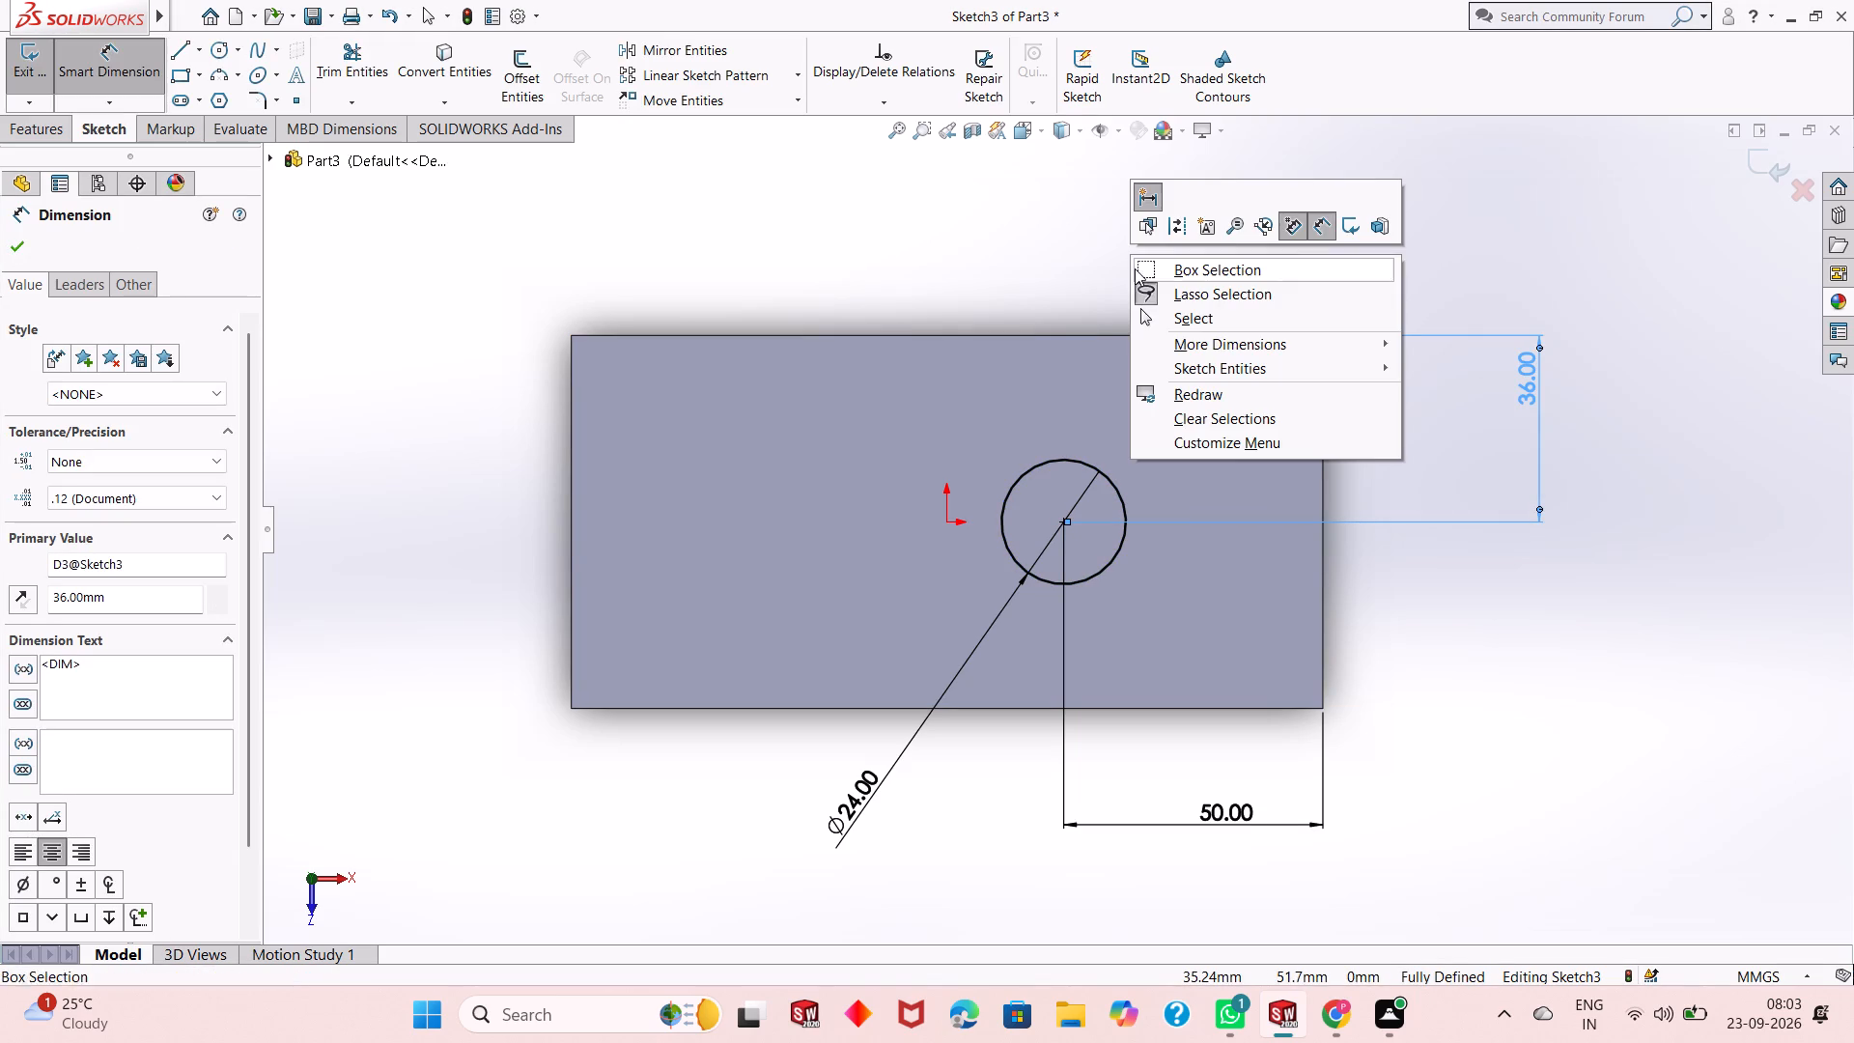
left_click(1162, 320)
scroll(1164, 573, "up", 1)
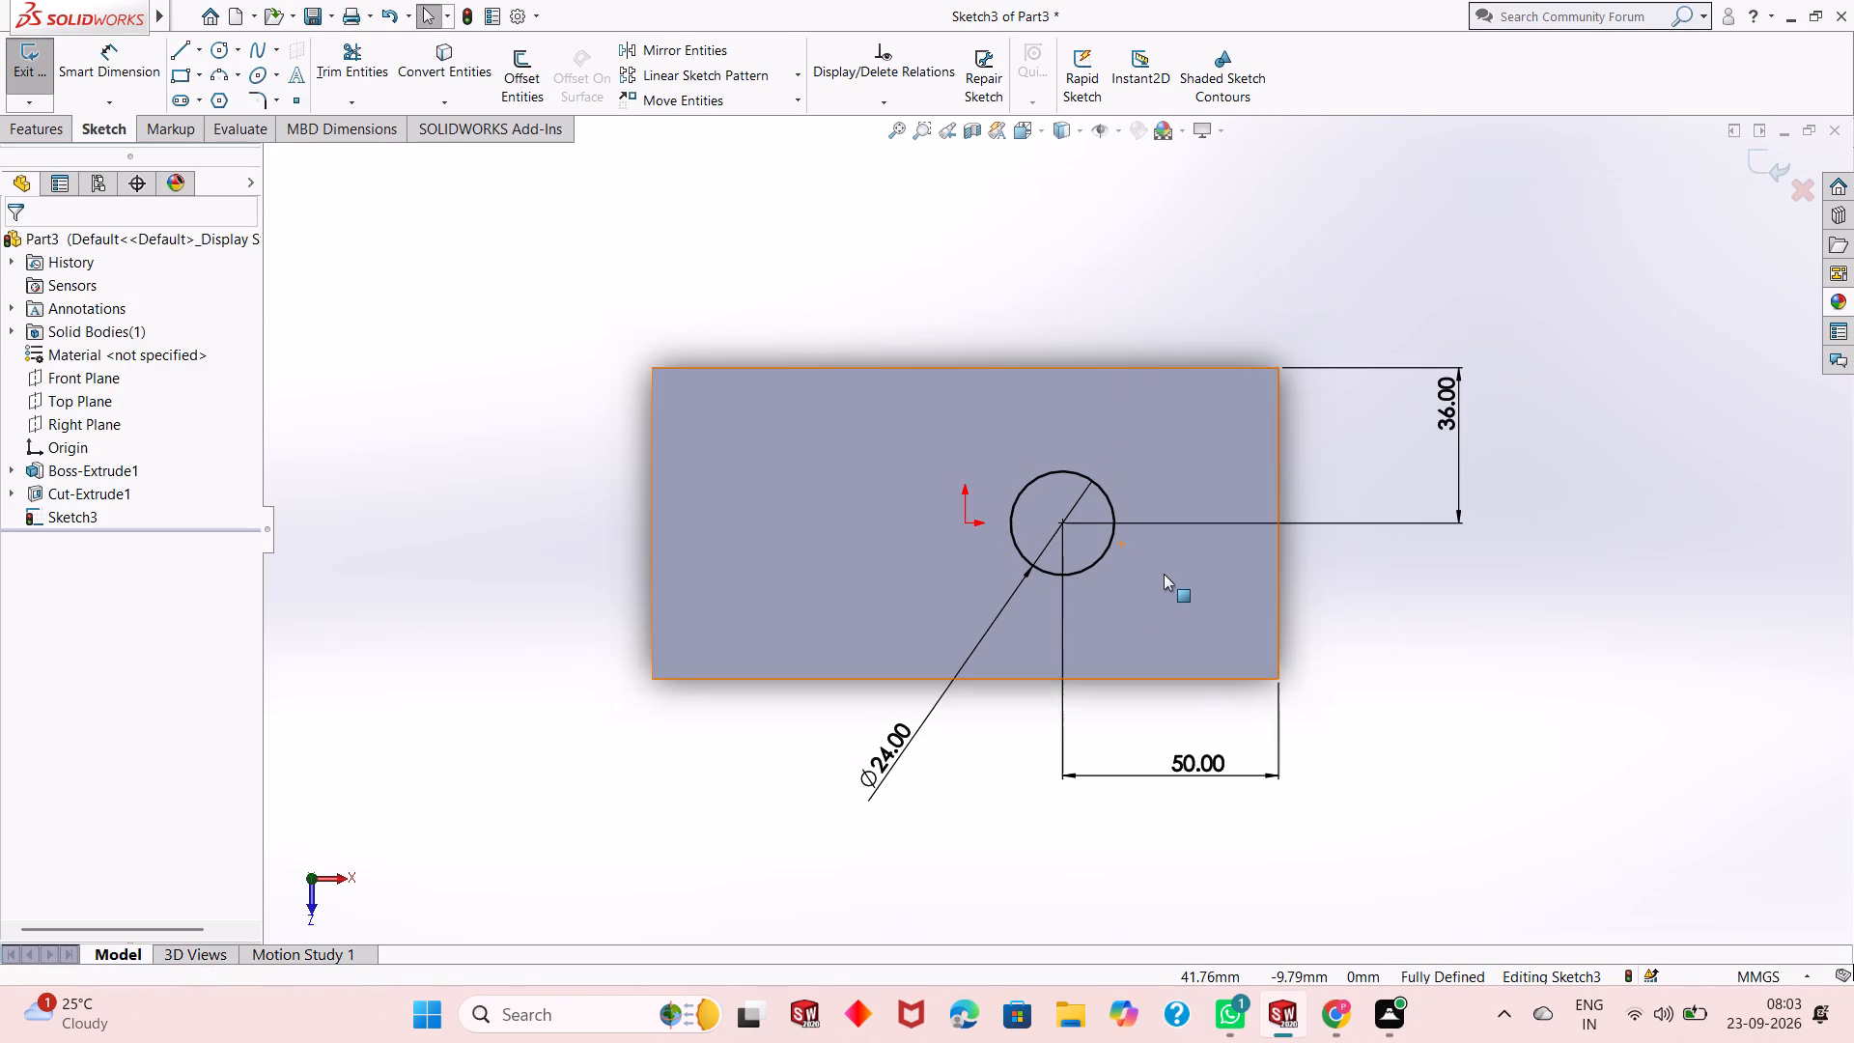
middle_click_drag(1126, 603, 1126, 460)
scroll(1132, 428, "down", 2)
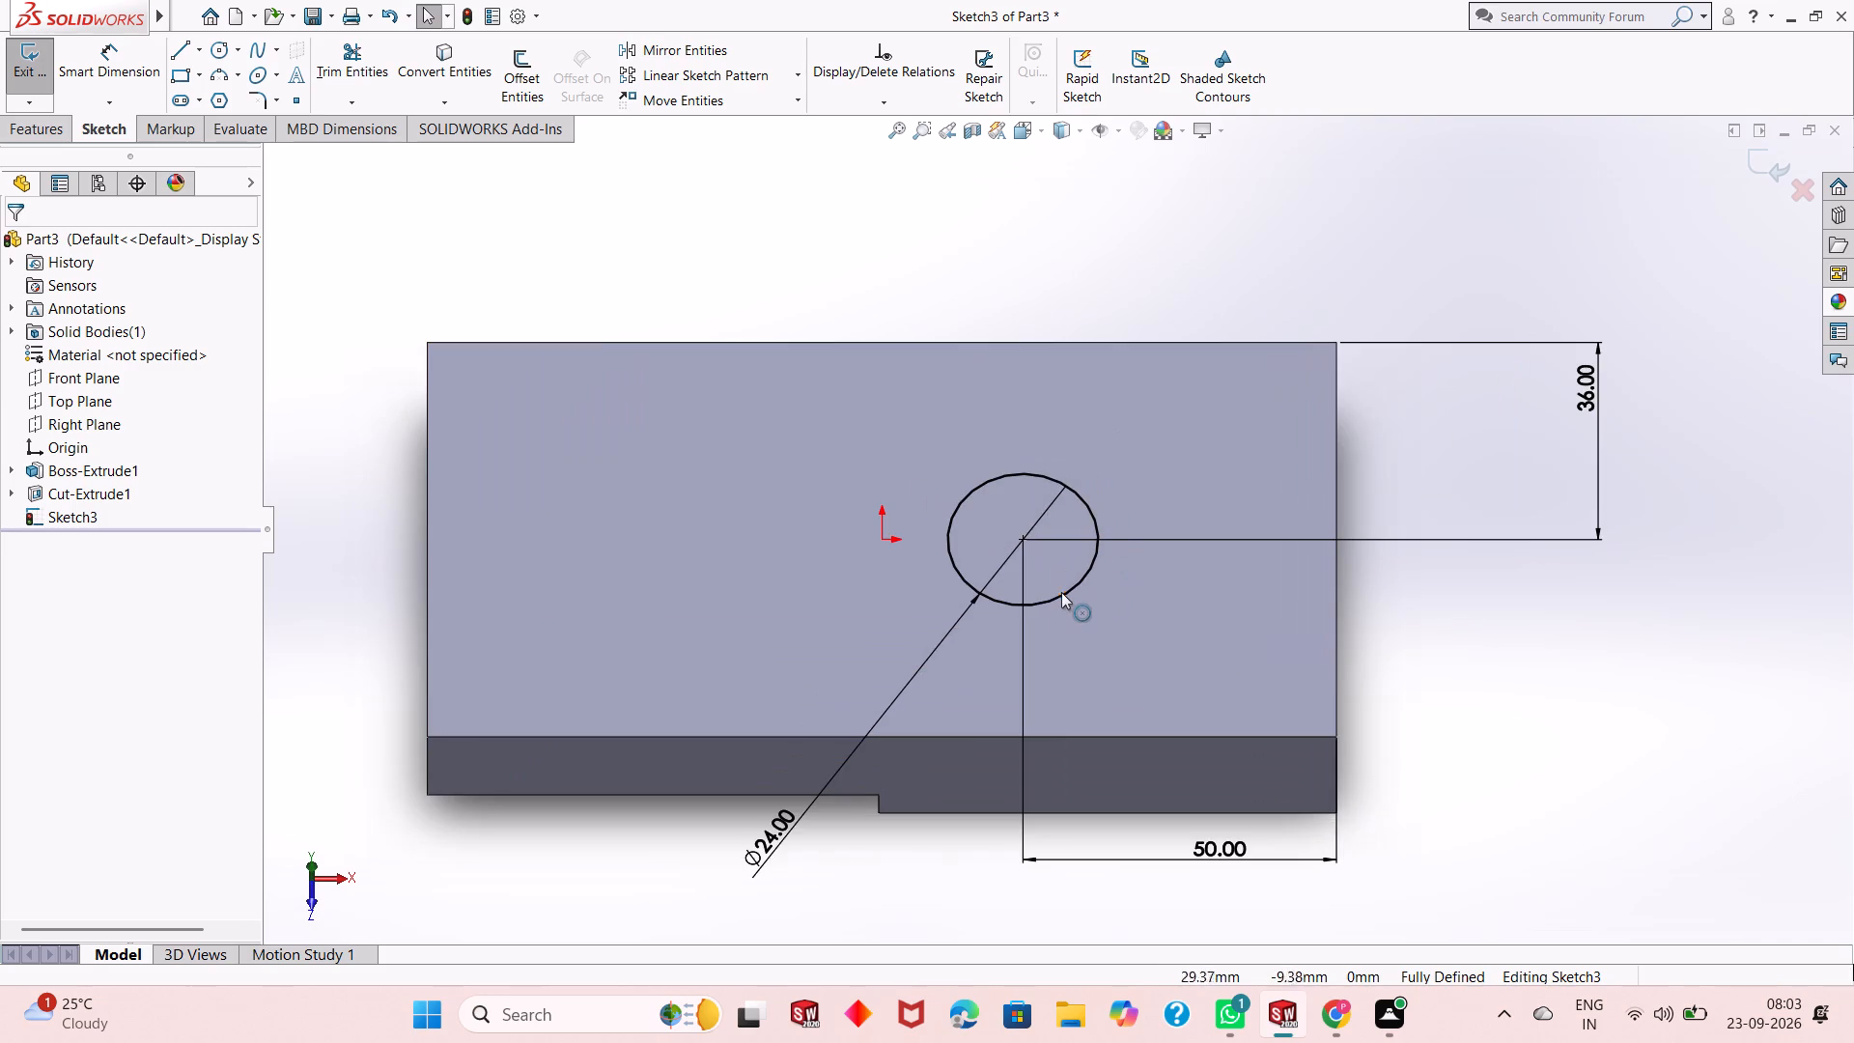
scroll(1061, 593, "up", 2)
scroll(1061, 593, "down", 3)
scroll(915, 562, "down", 2)
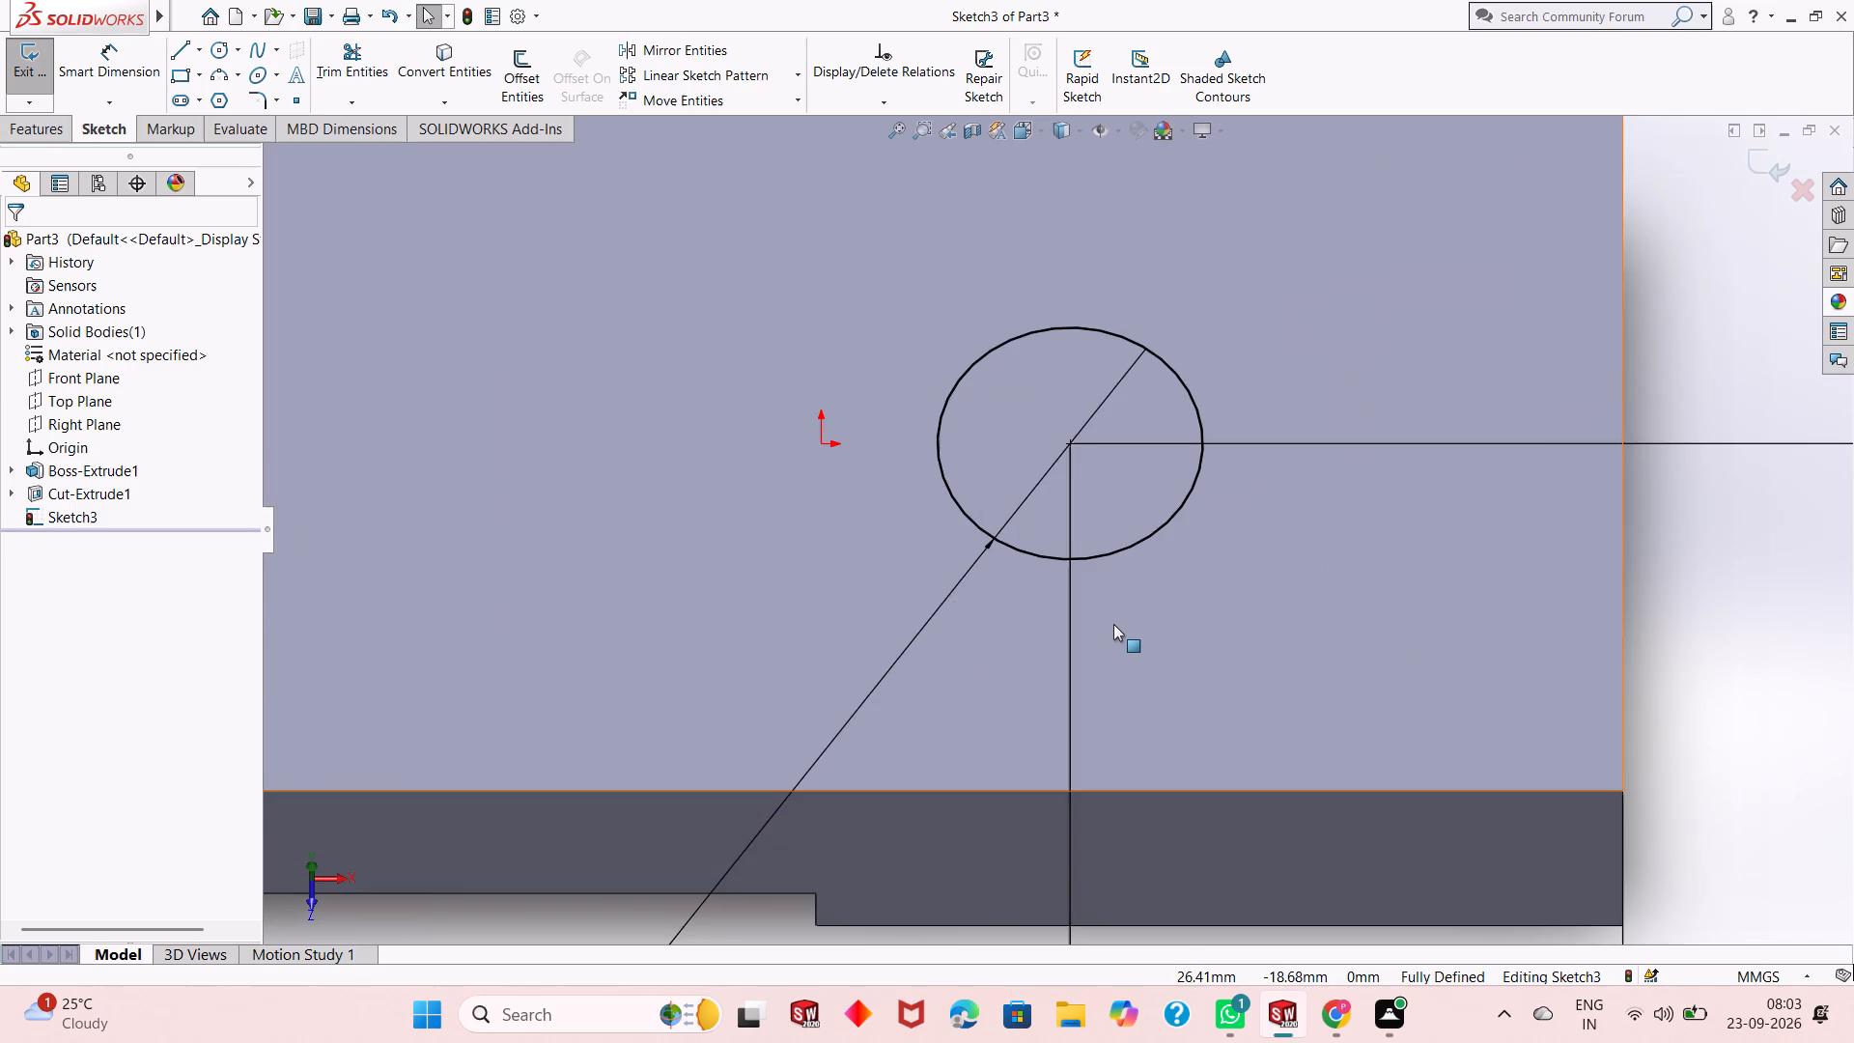
scroll(1113, 624, "down", 1)
scroll(1113, 624, "up", 3)
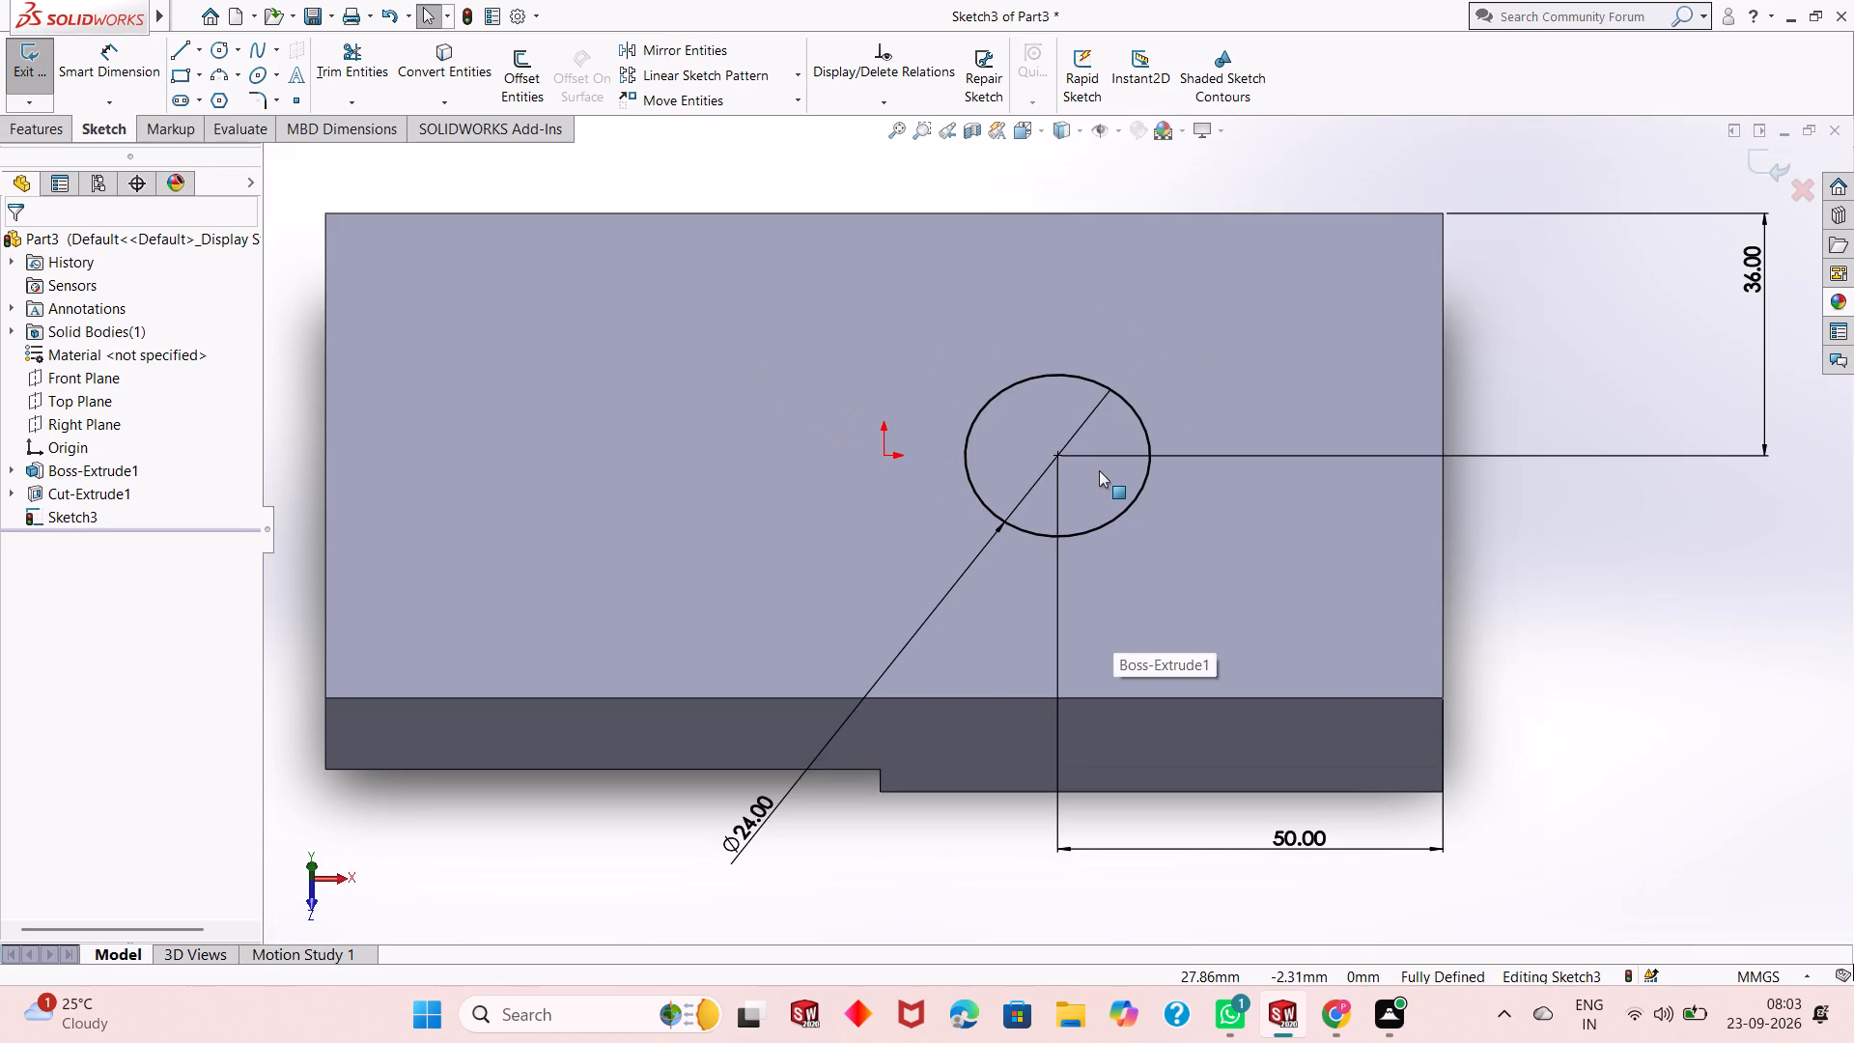
Sketch three connected lines of 50, 24 and 50 mm from the circle's upper quadrant along the right short edge to its lower quadrant.
key("ctrl+8")
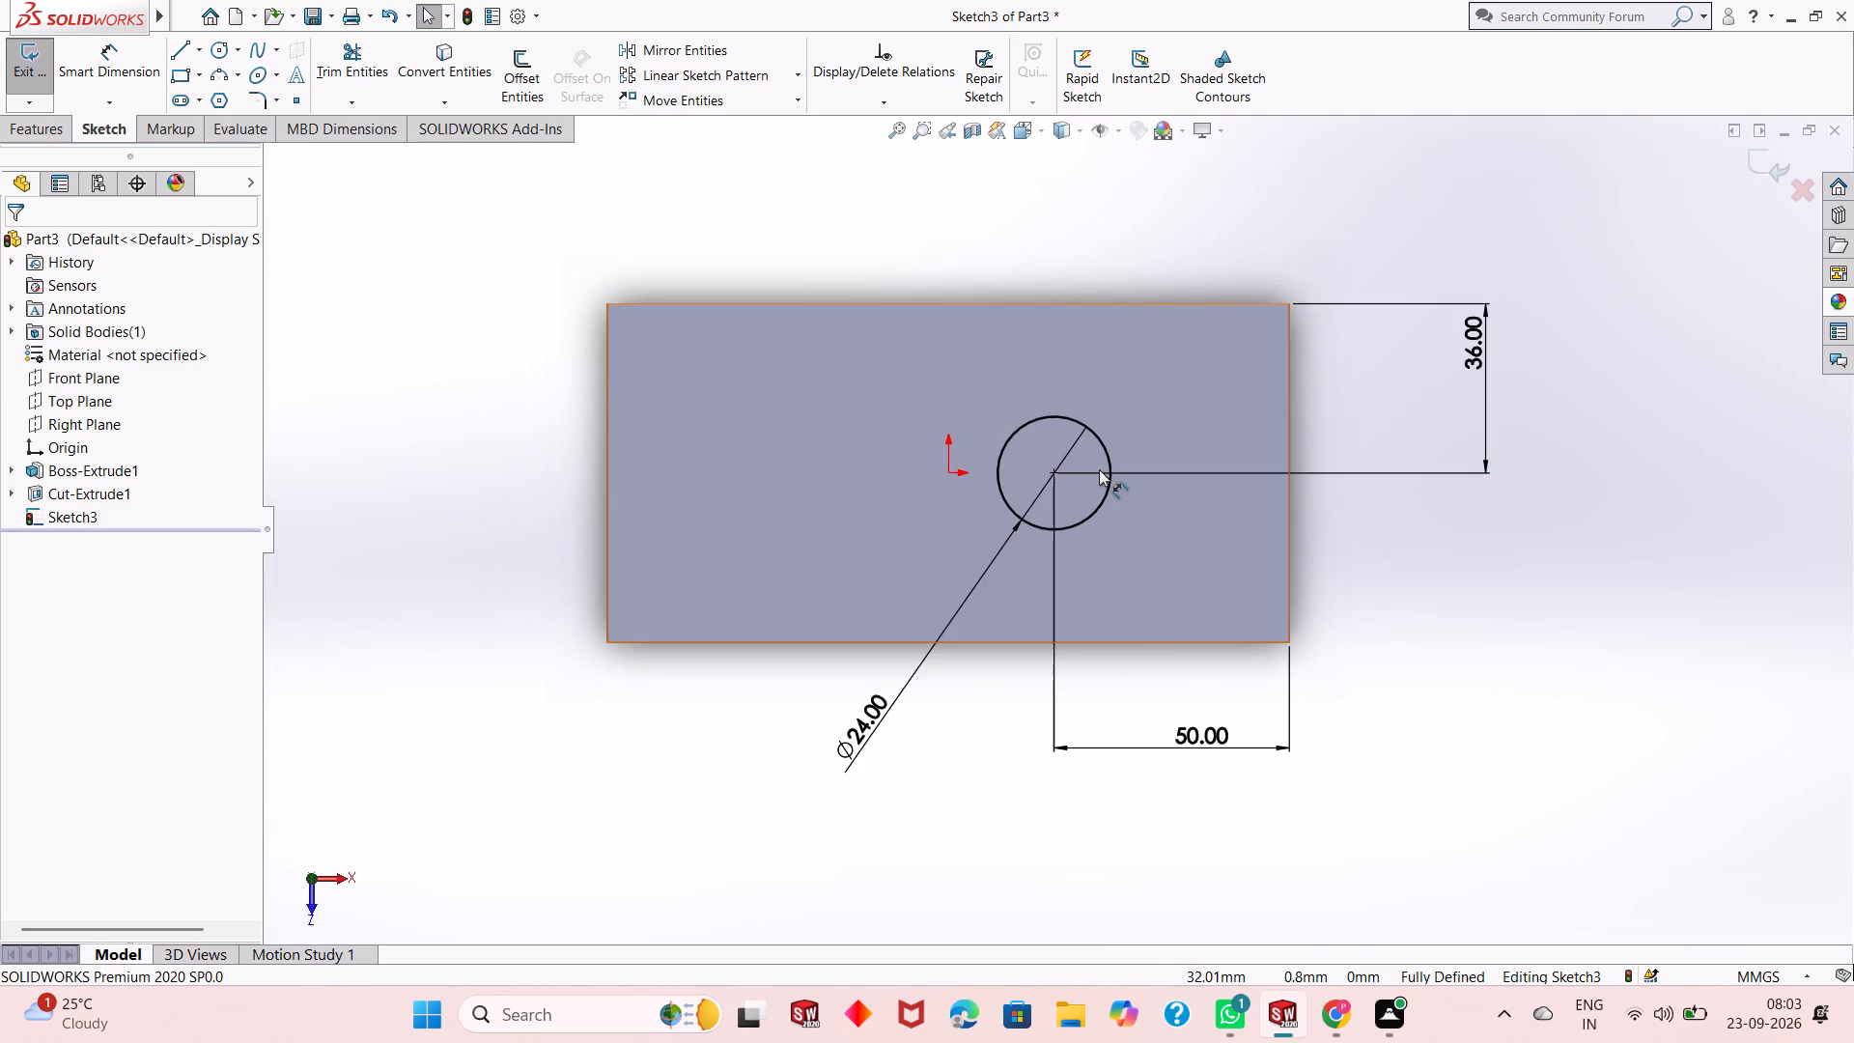
scroll(1103, 465, "down", 2)
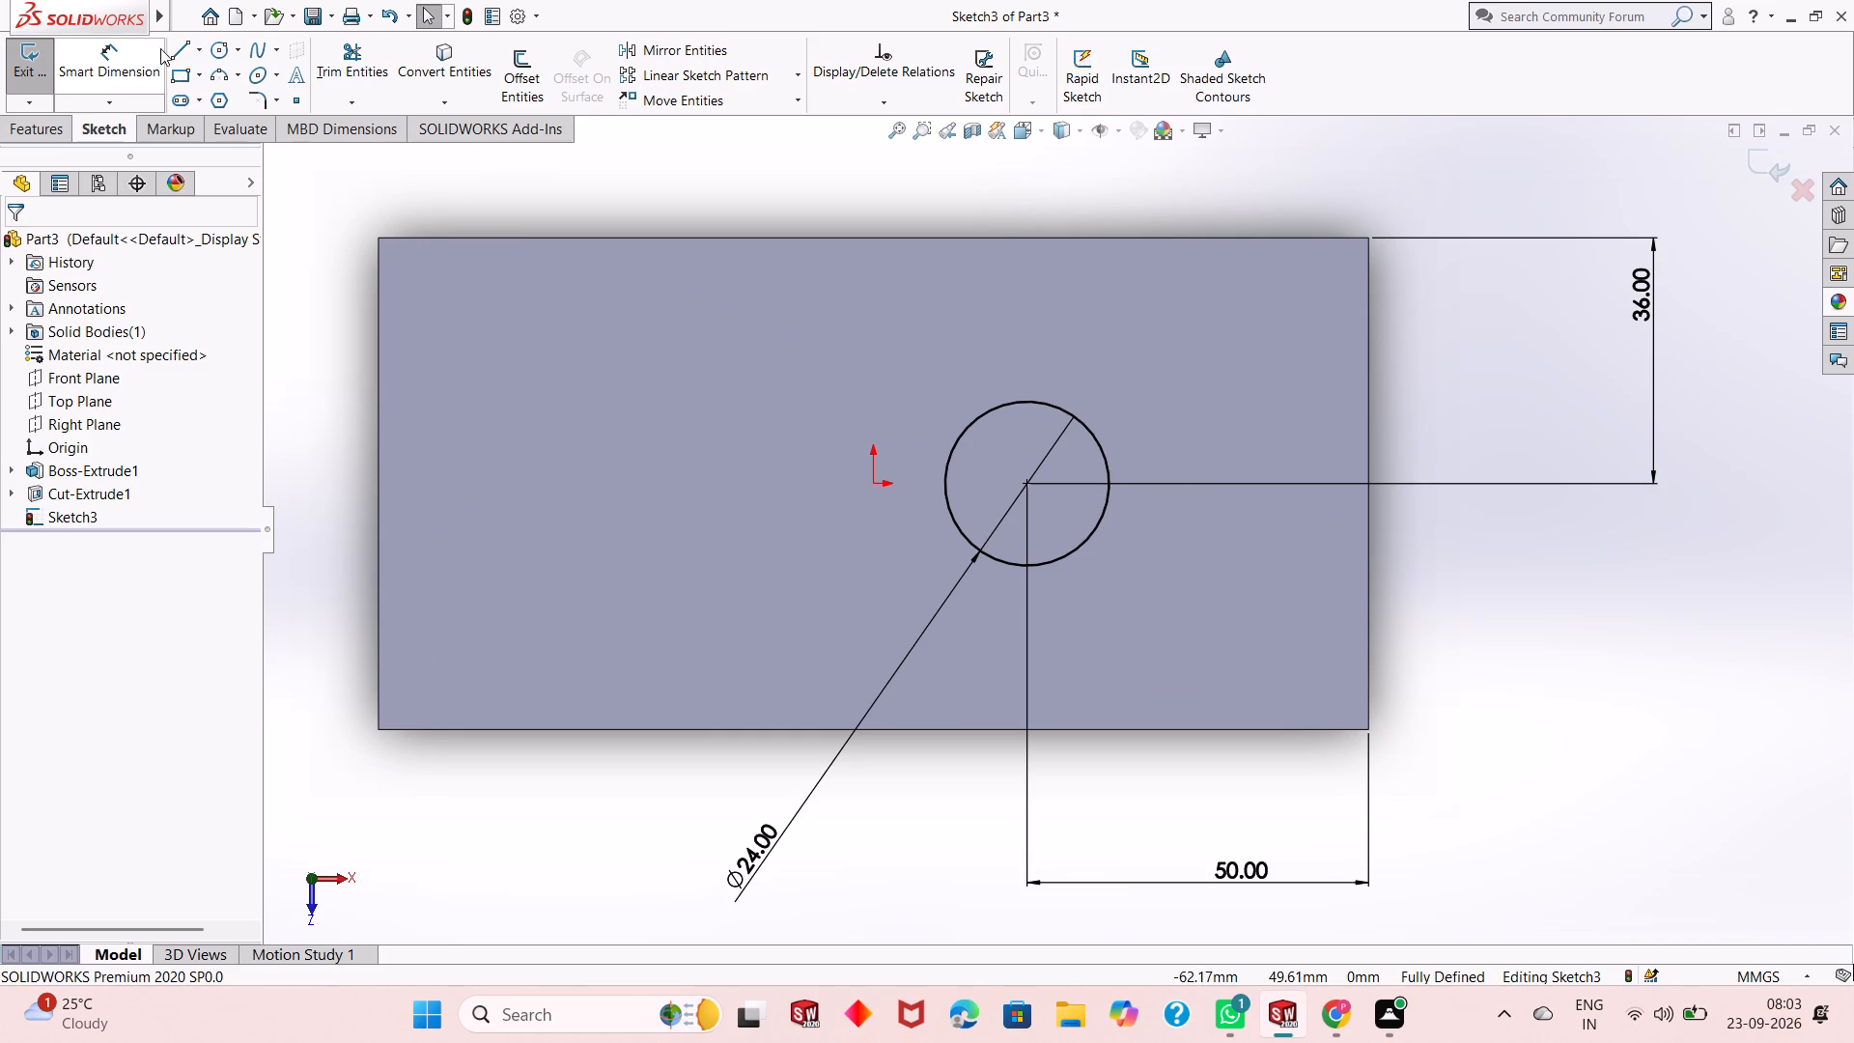
left_click(175, 46)
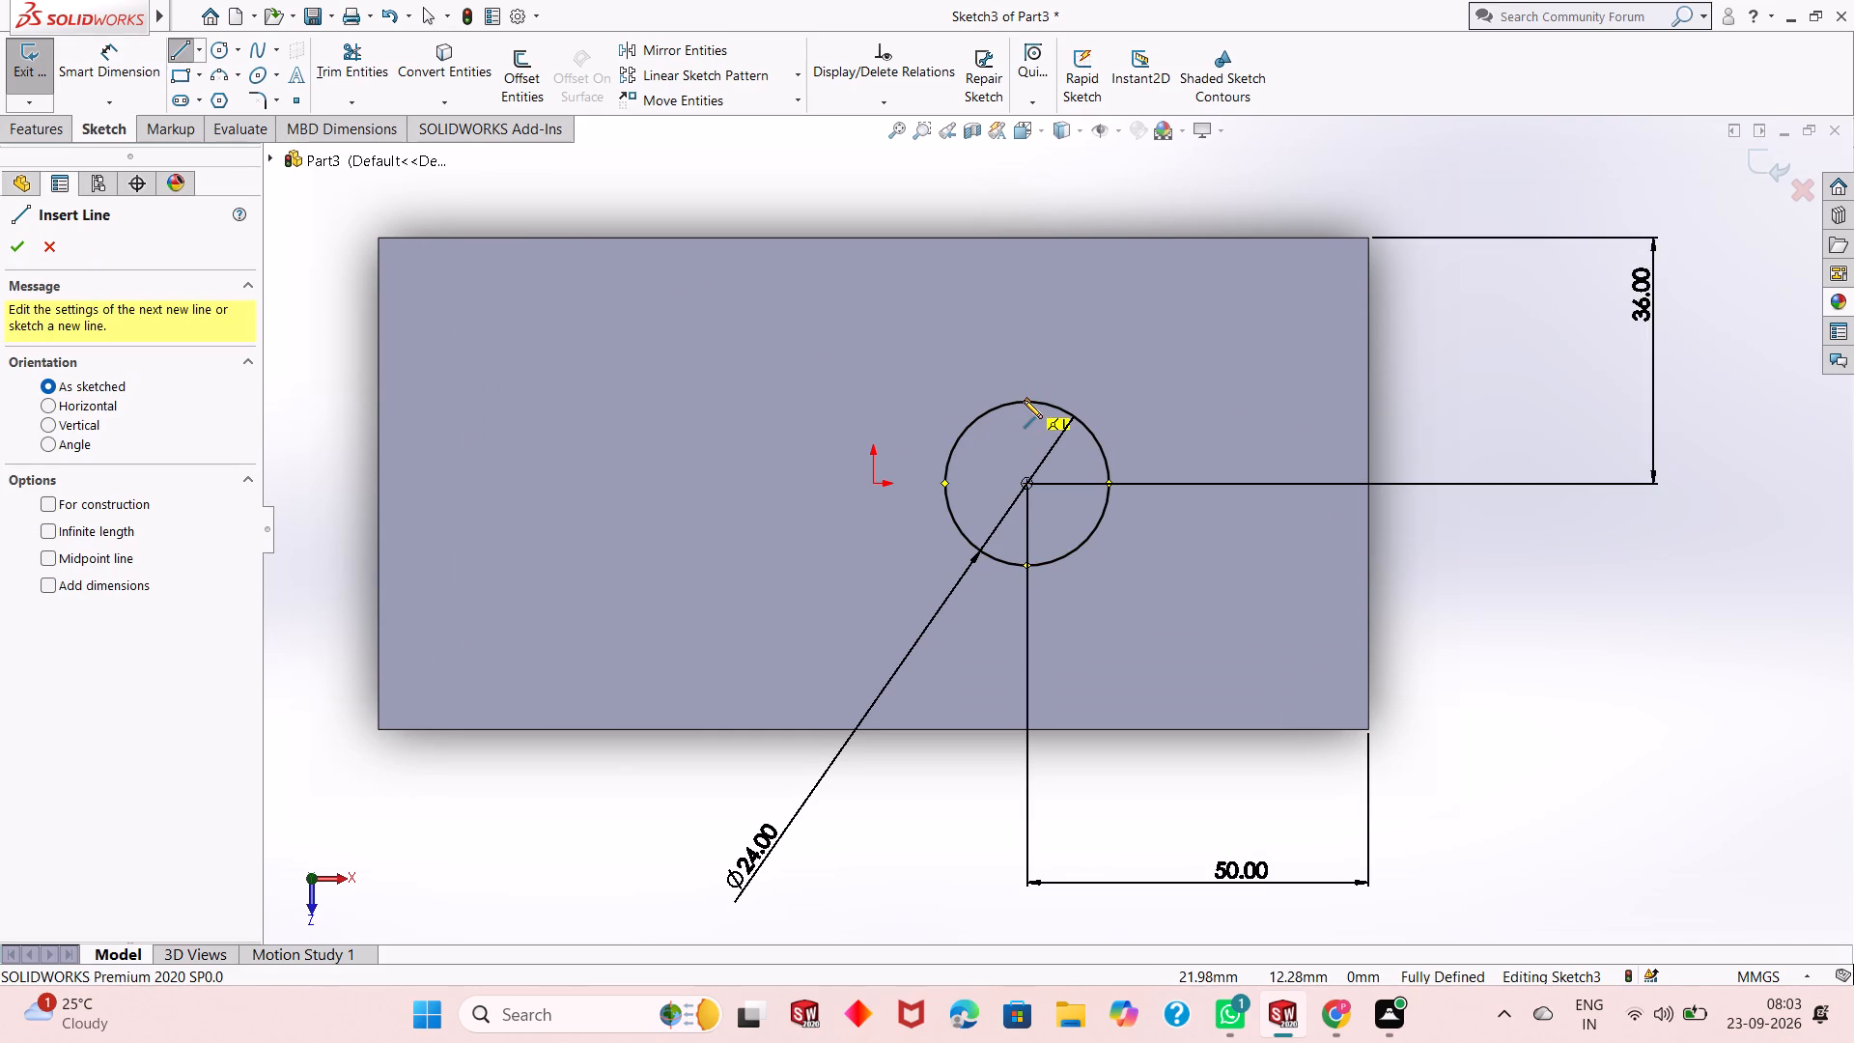
left_click(1024, 400)
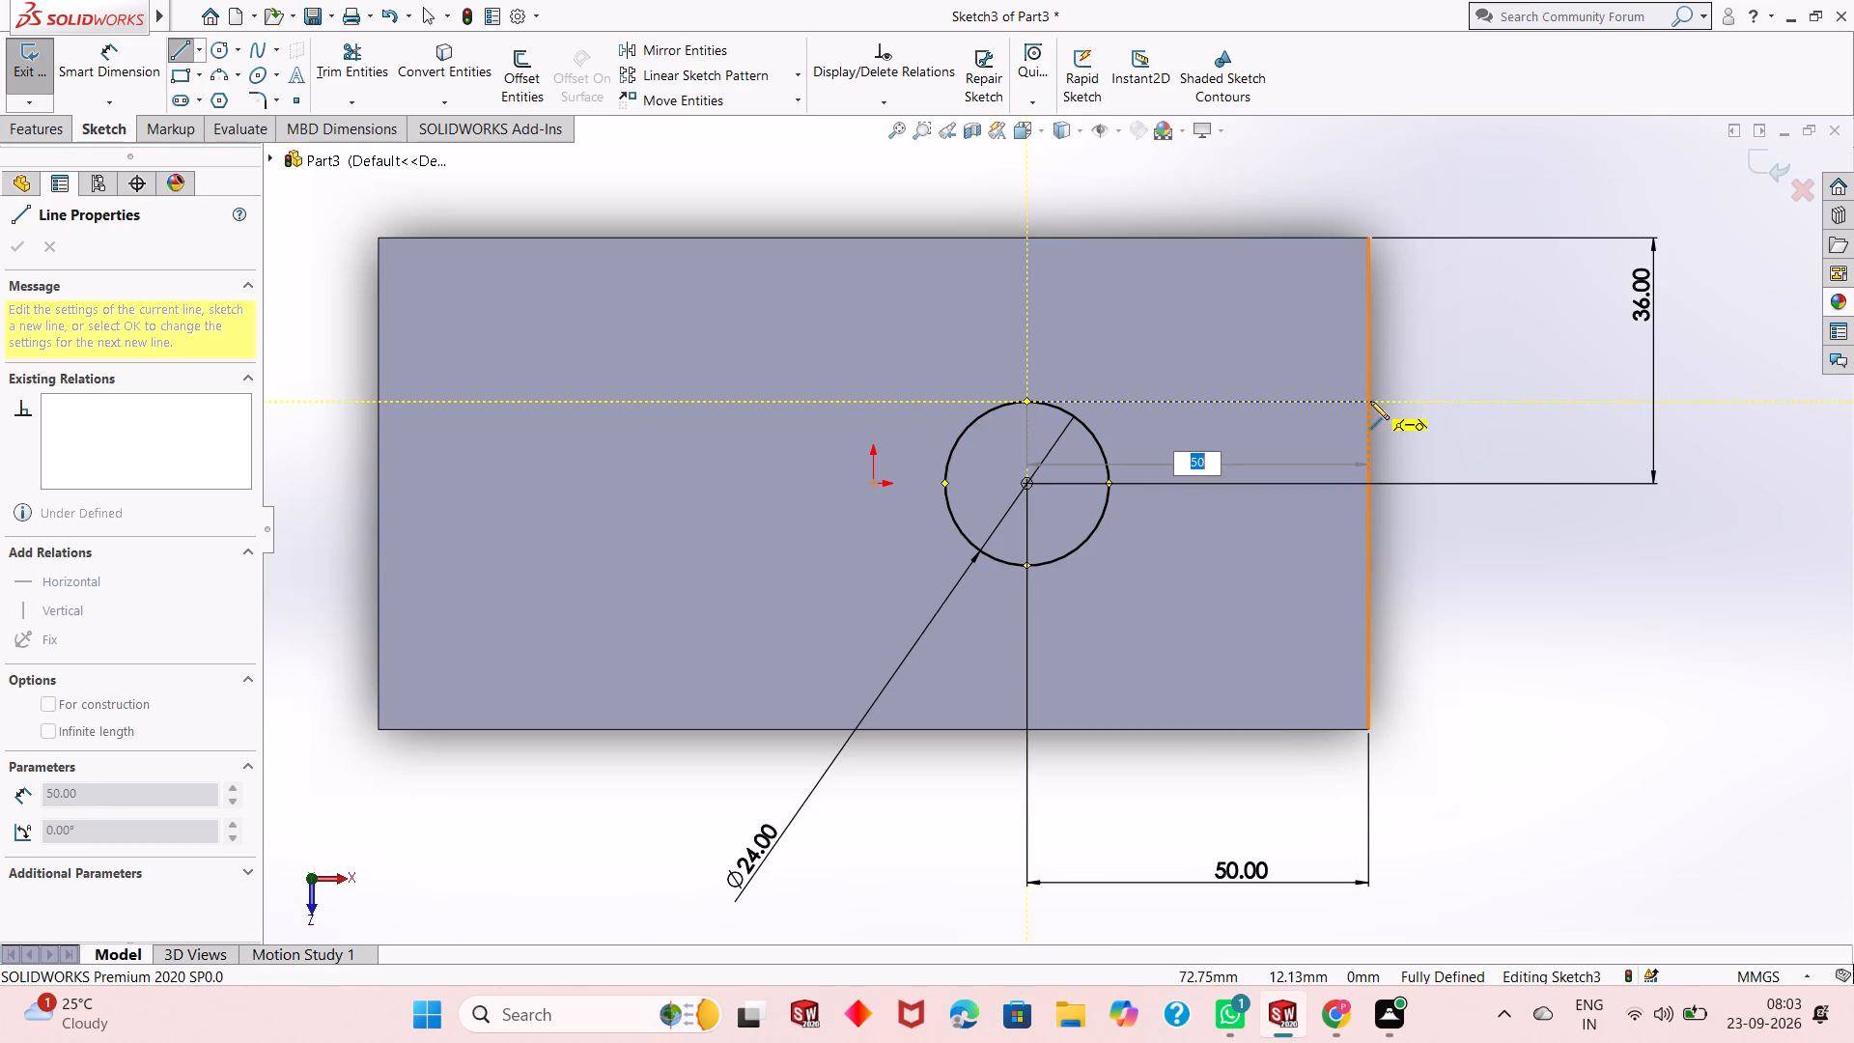
left_click(1370, 402)
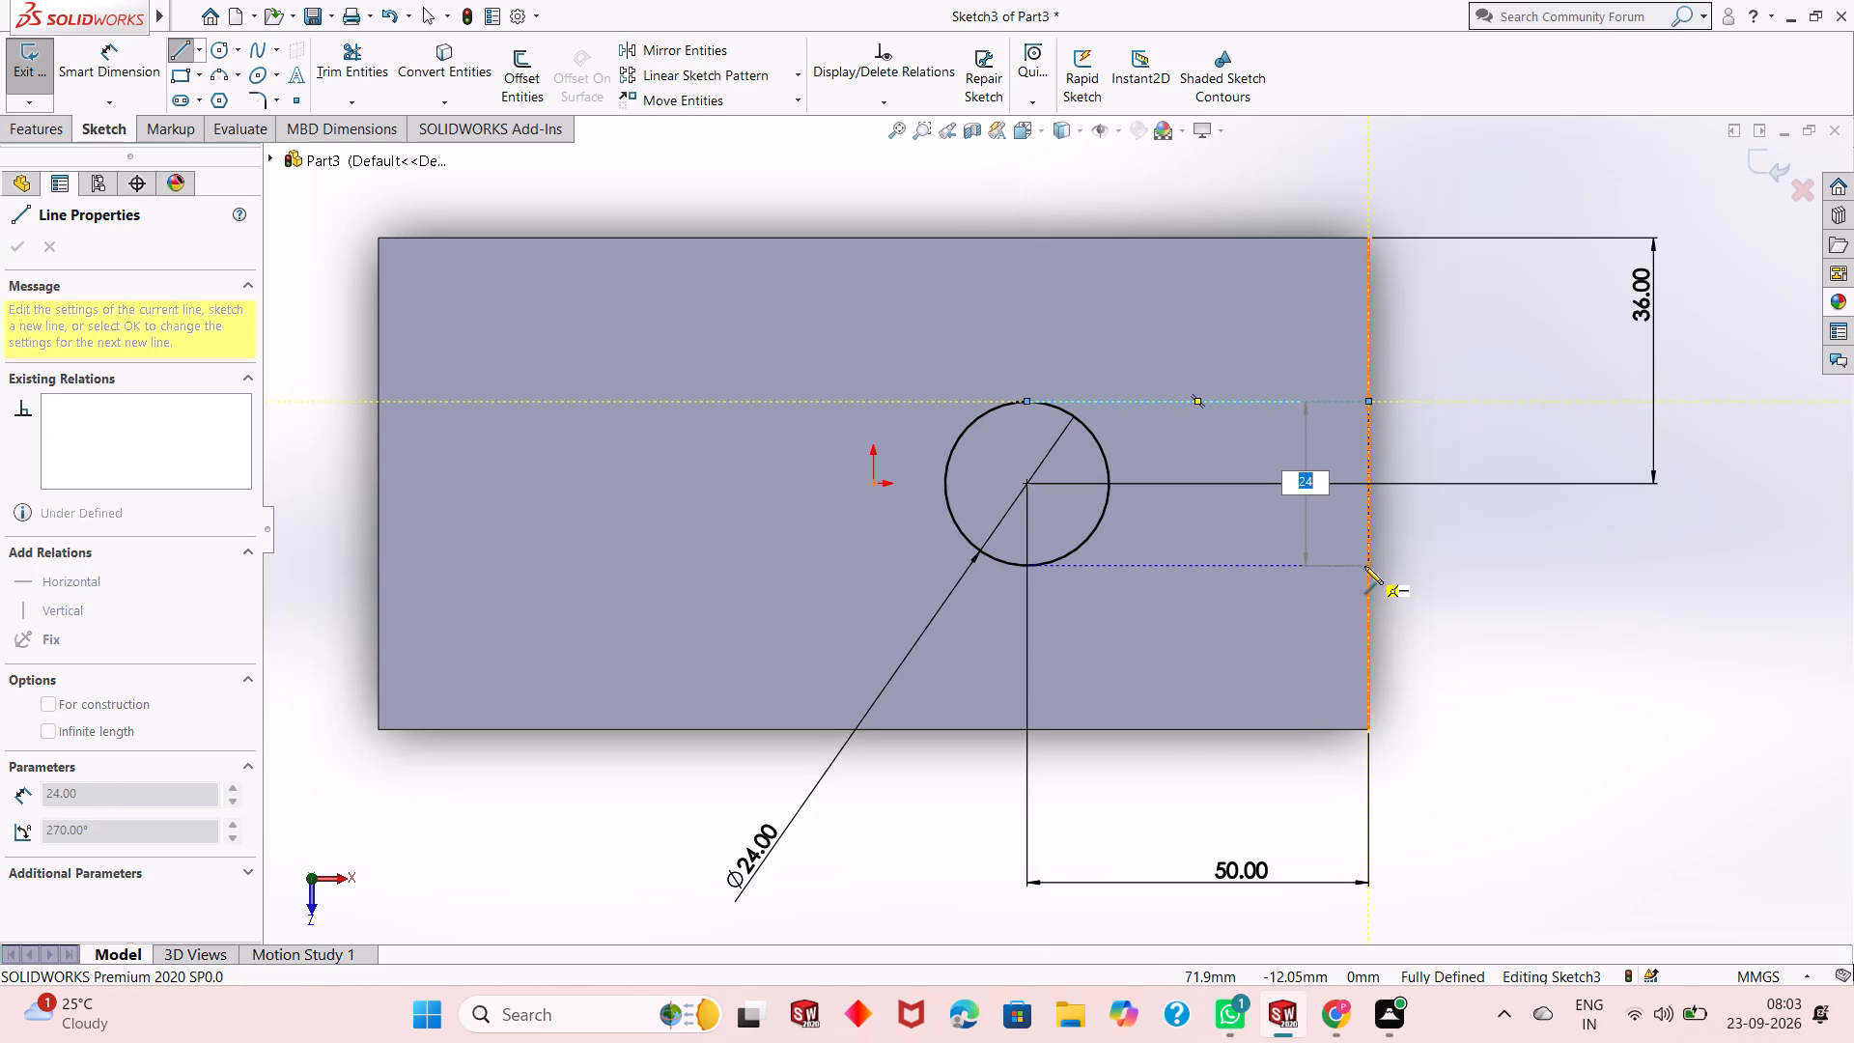
left_click(1364, 563)
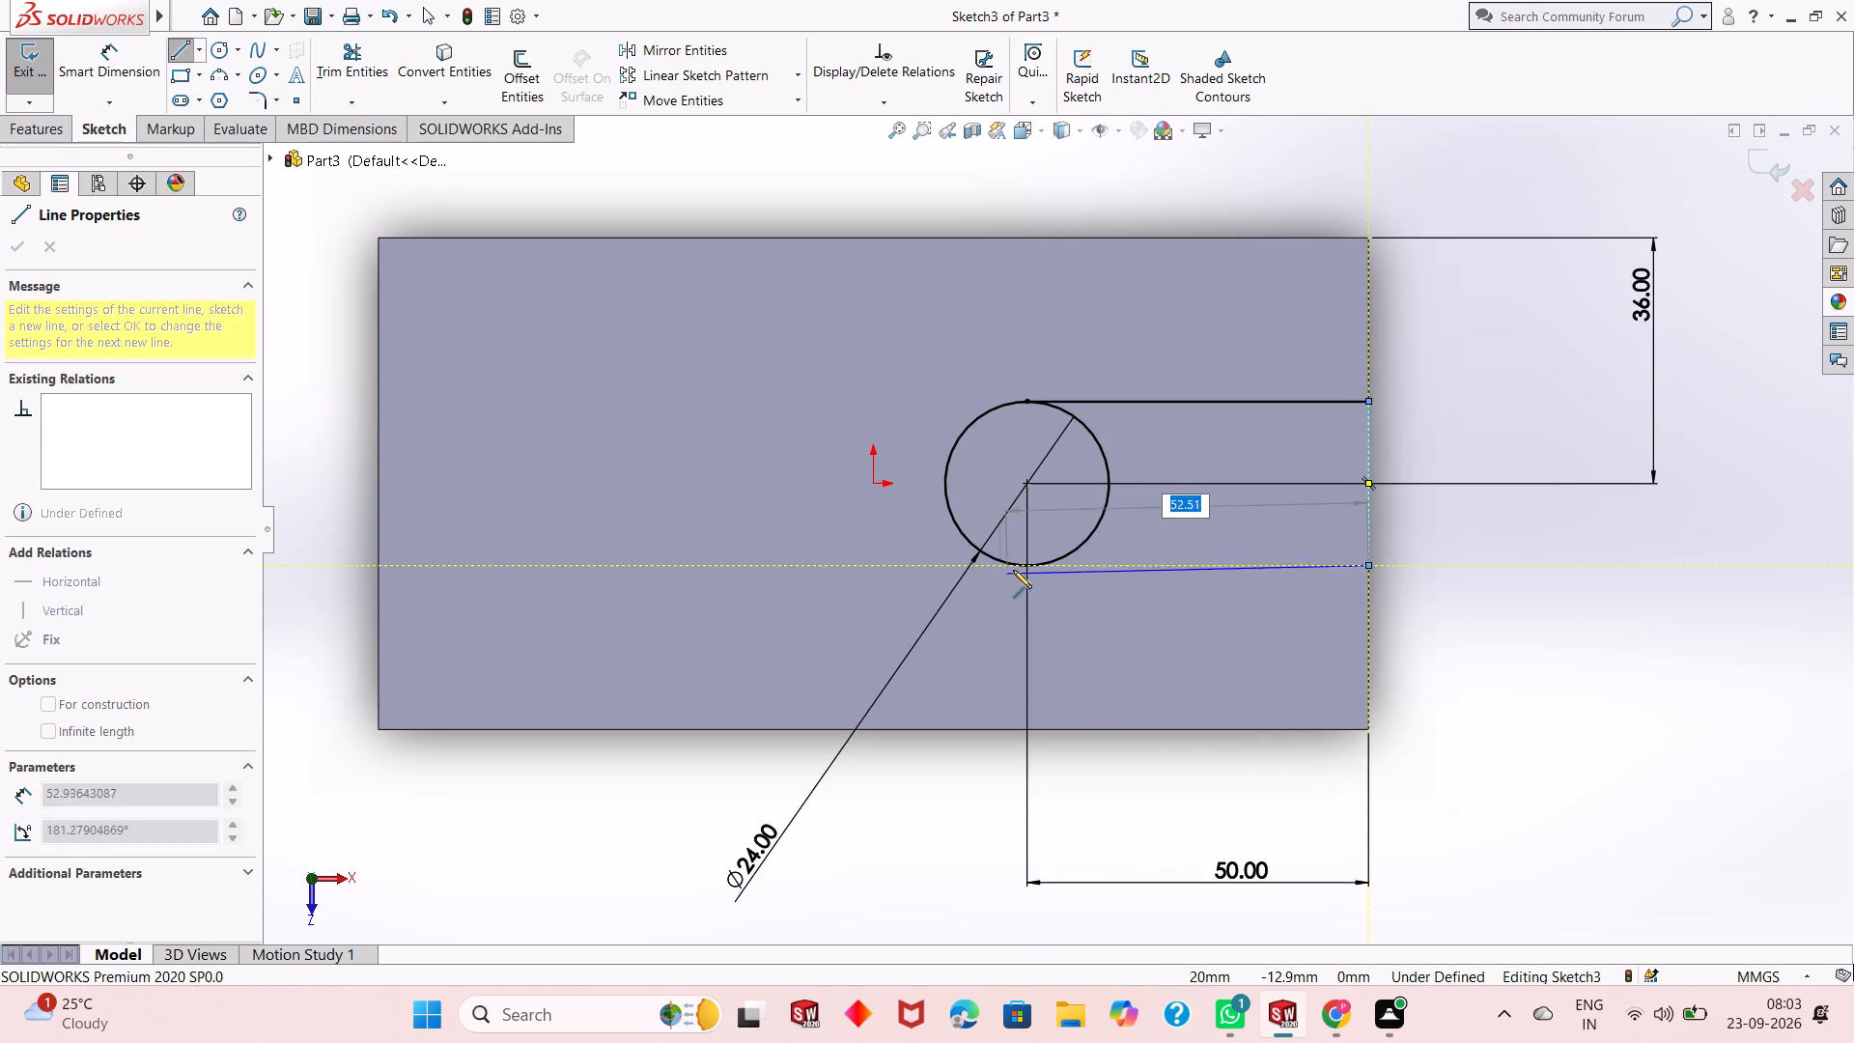
left_click(1024, 565)
right_click(1158, 523)
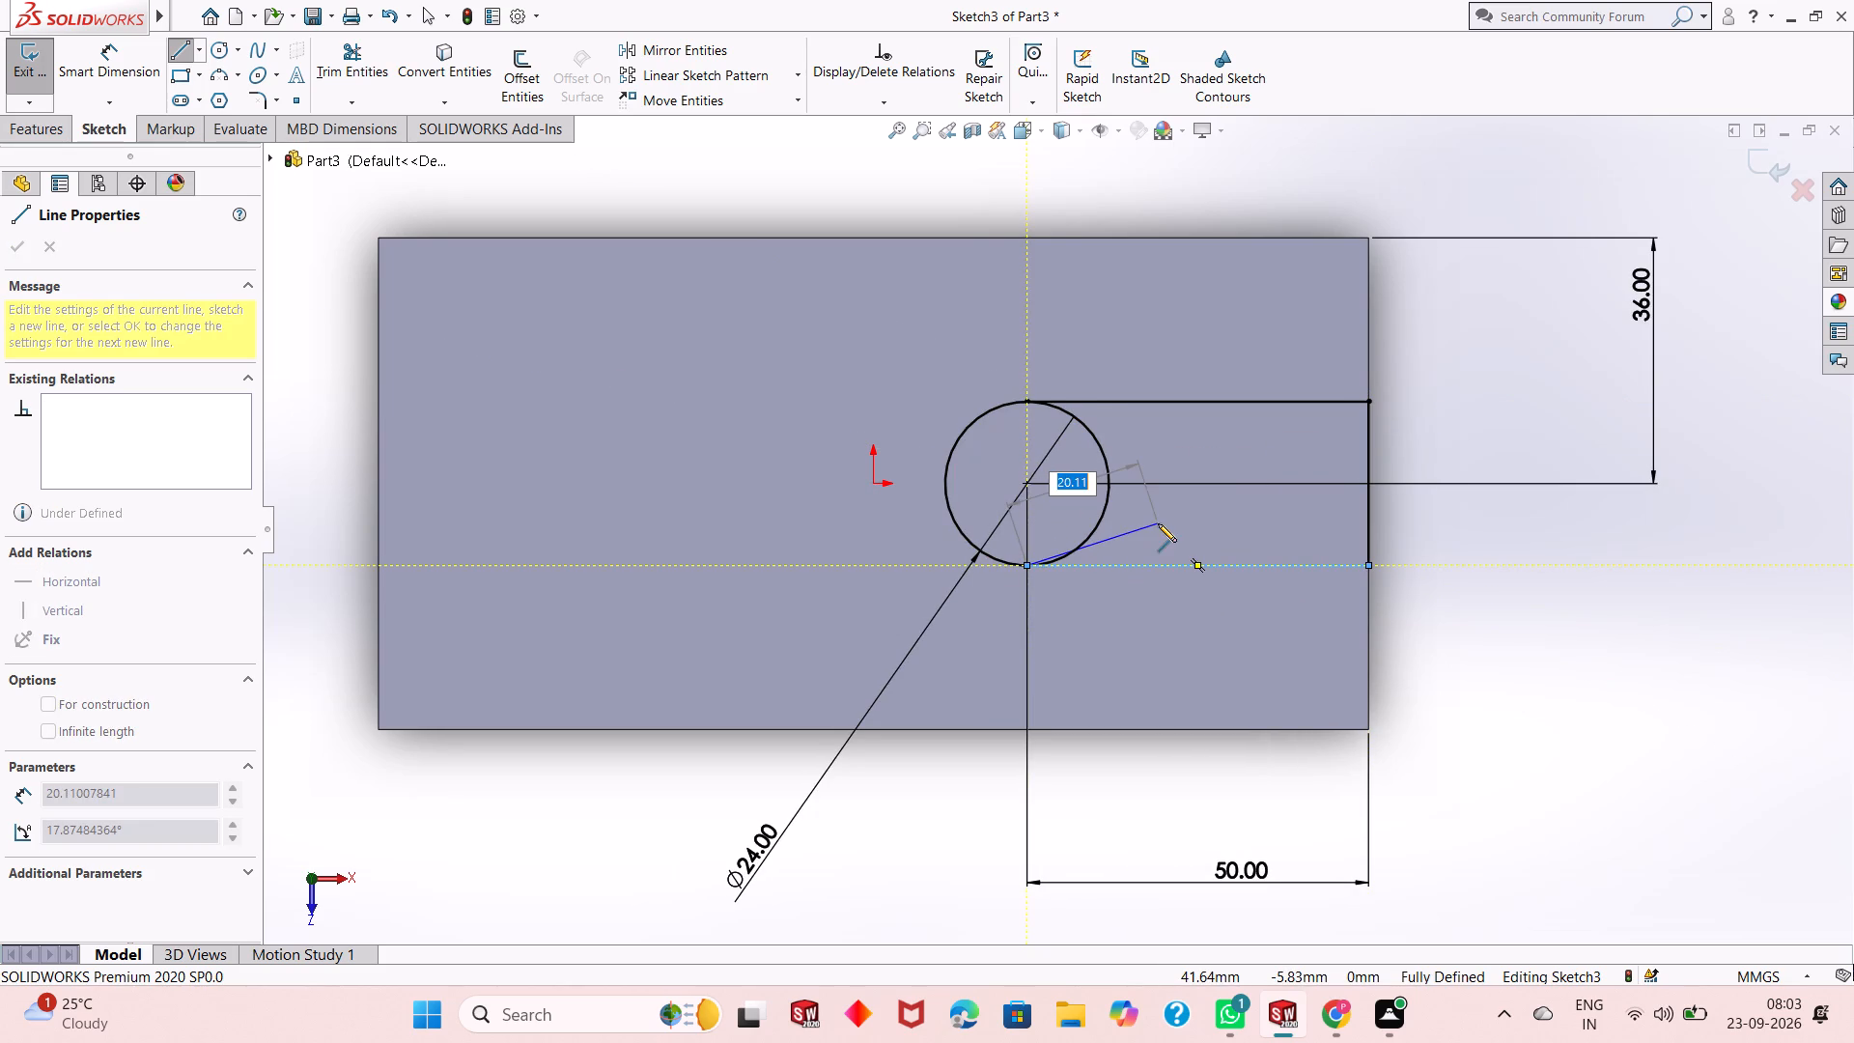
left_click(1175, 533)
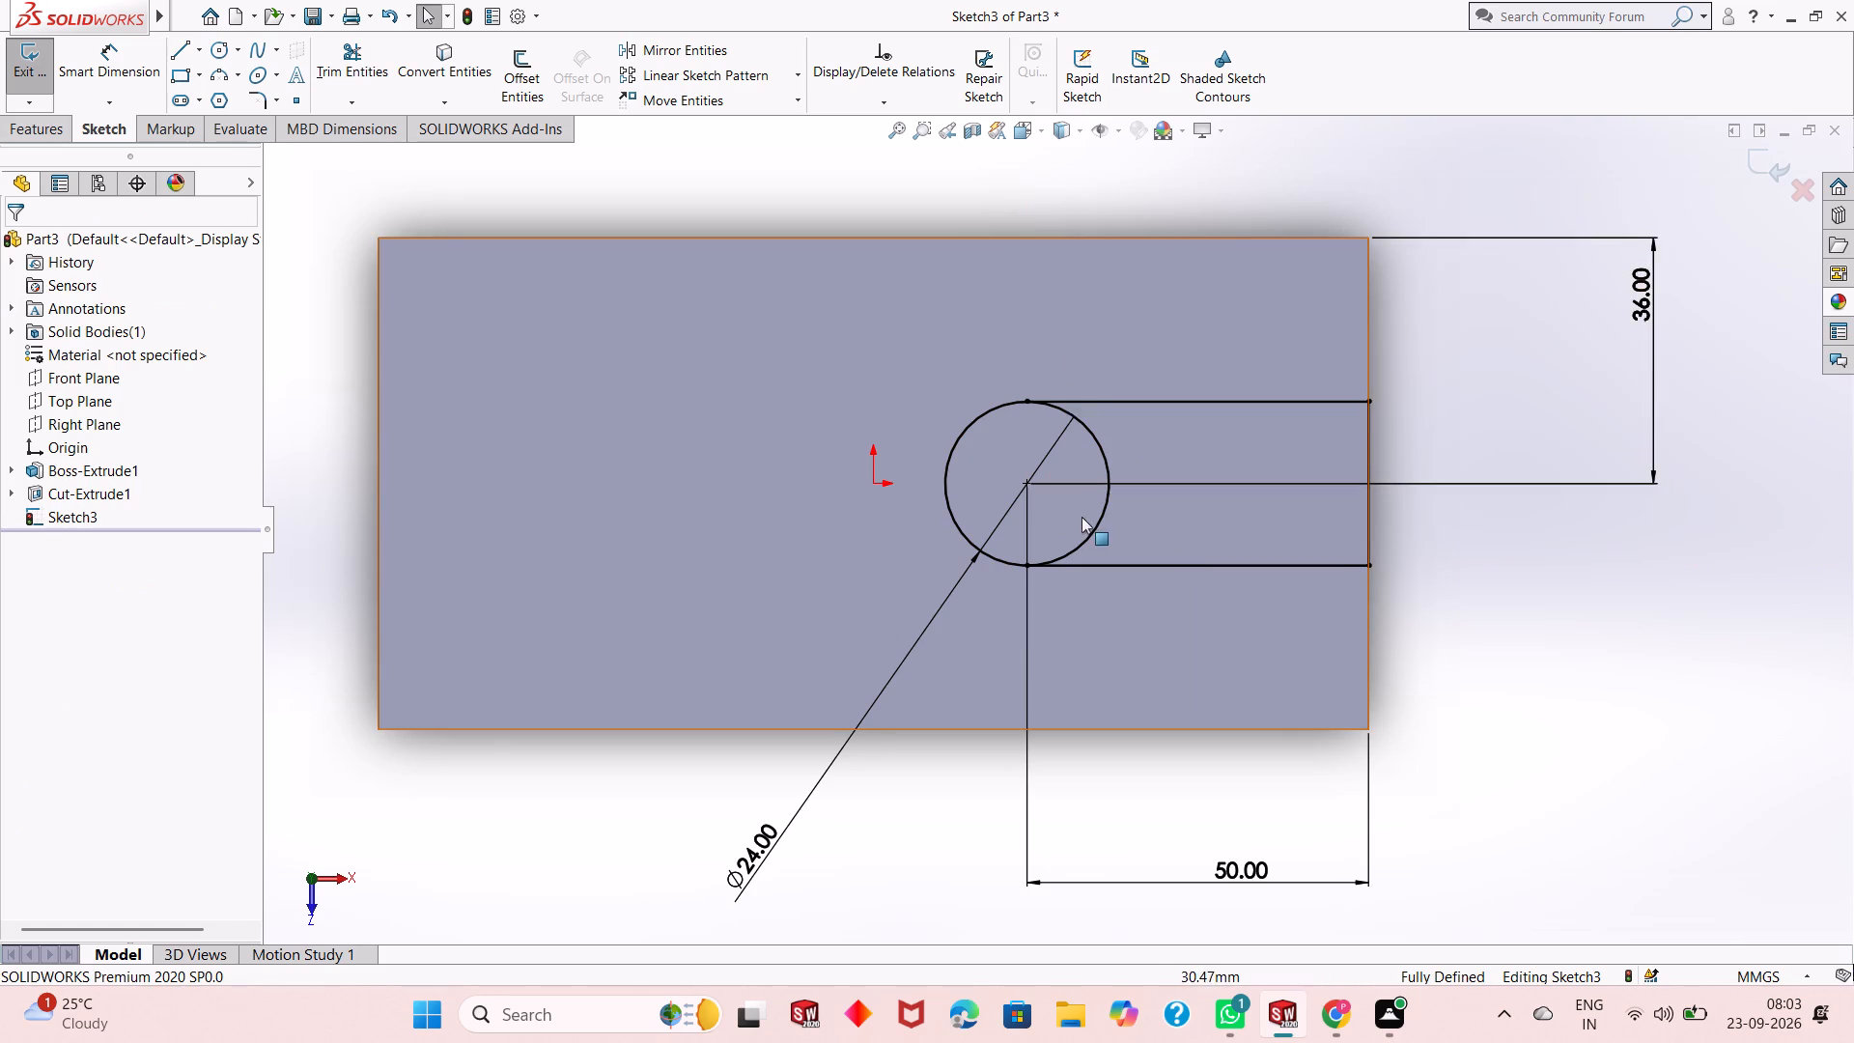
Trim away the circle's right half between the two horizontal lines, leaving an open-ended slot profile.
scroll(1081, 518, "up", 1)
scroll(1225, 613, "down", 1)
scroll(1119, 488, "up", 1)
scroll(1129, 536, "down", 1)
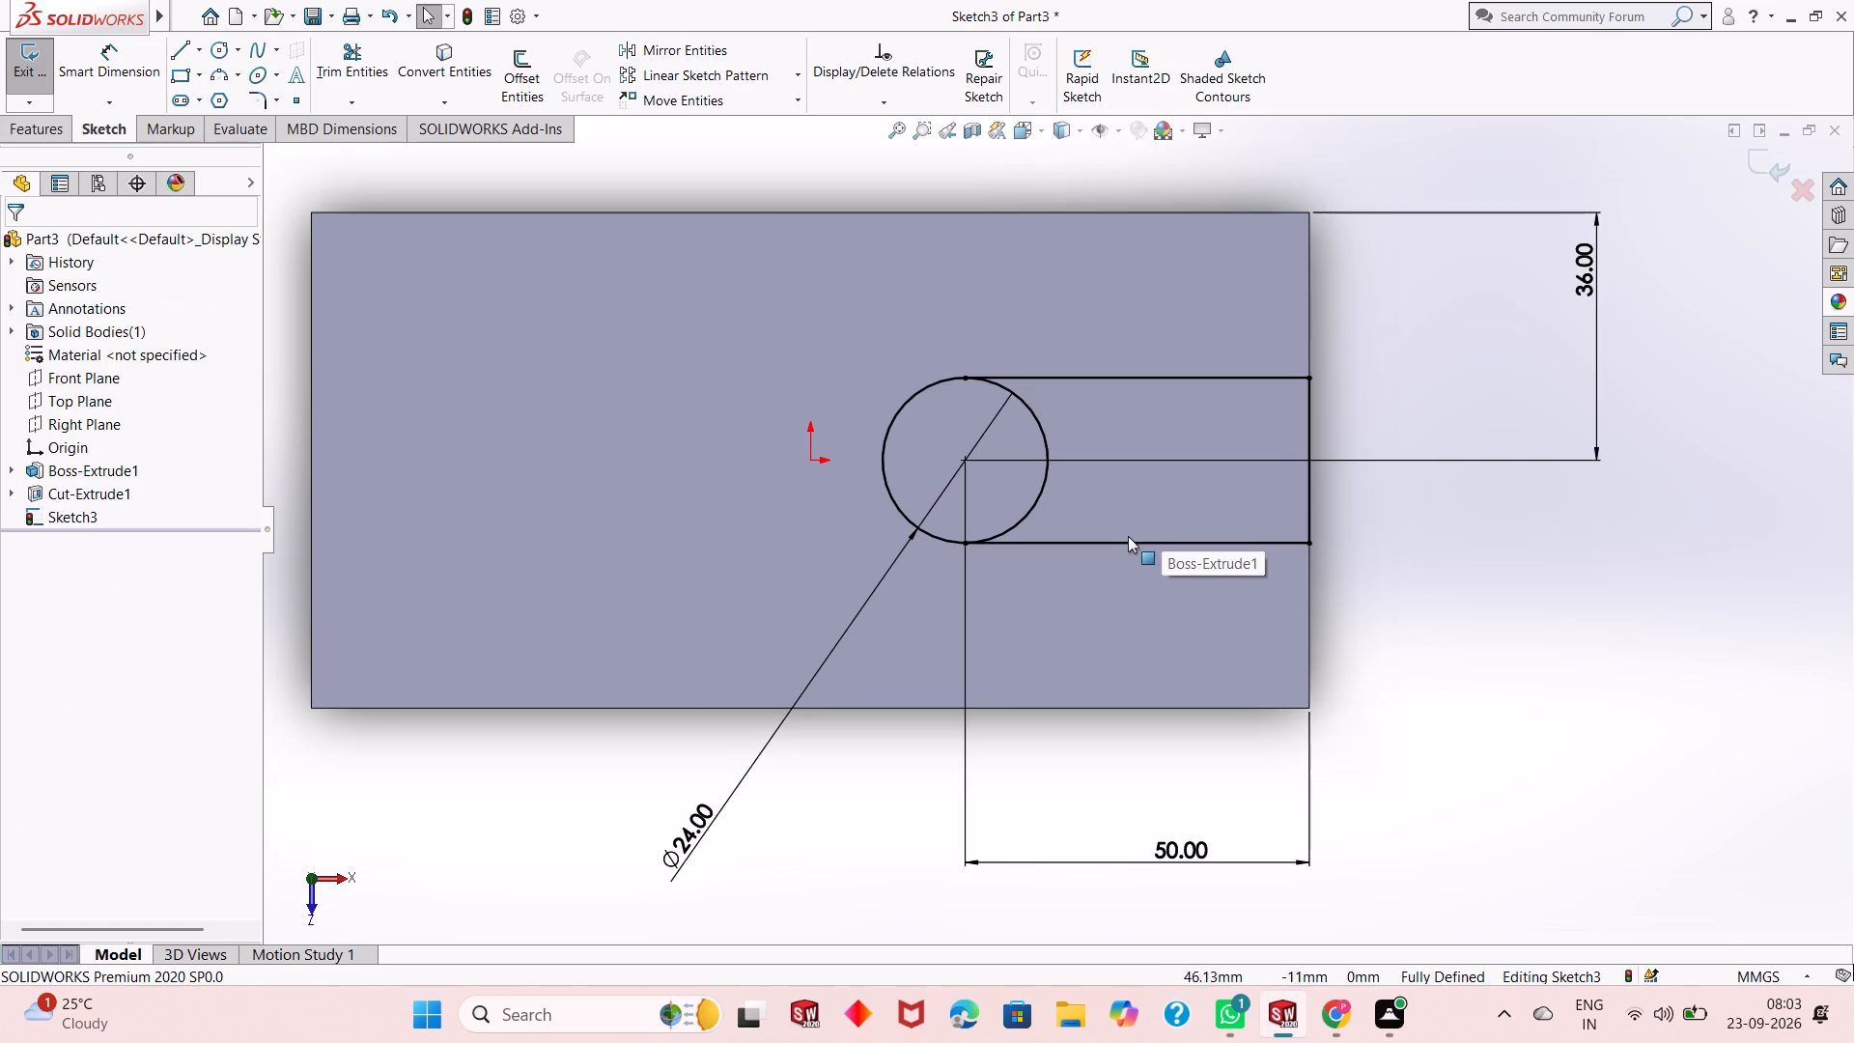
scroll(1007, 624, "down", 2)
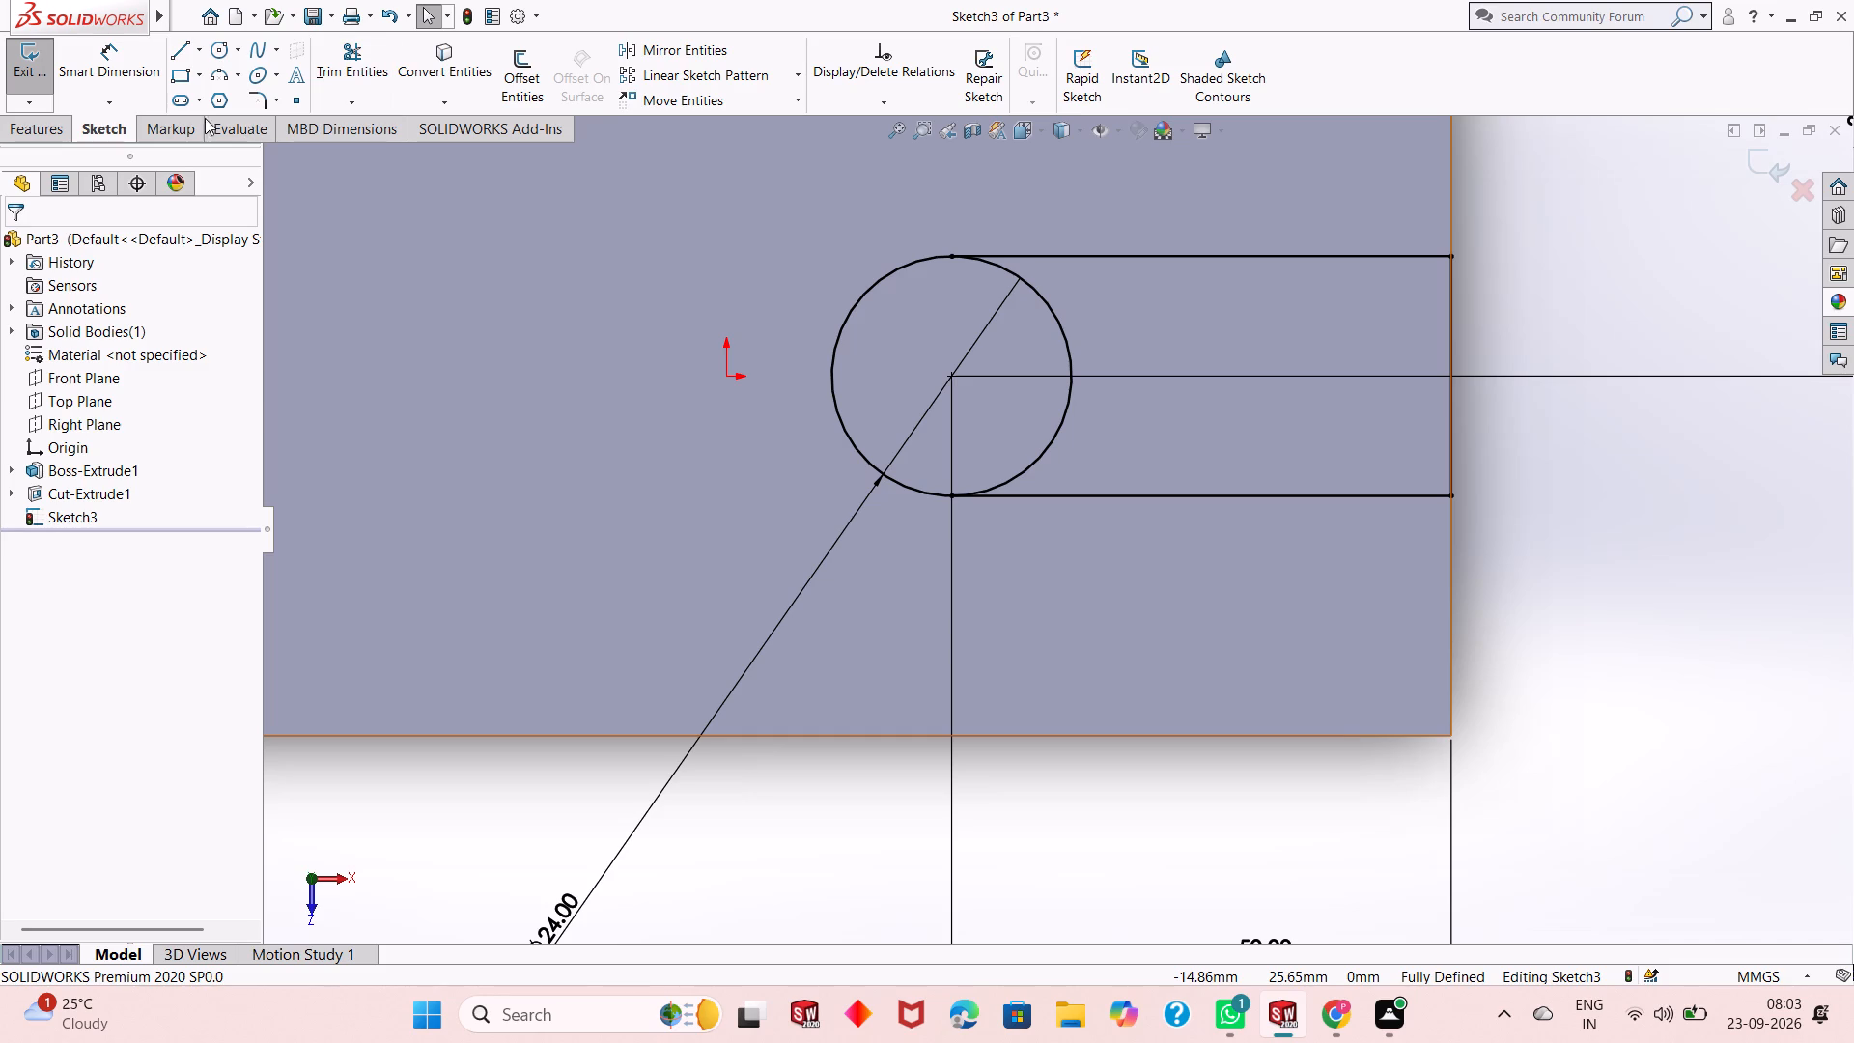
left_click(354, 72)
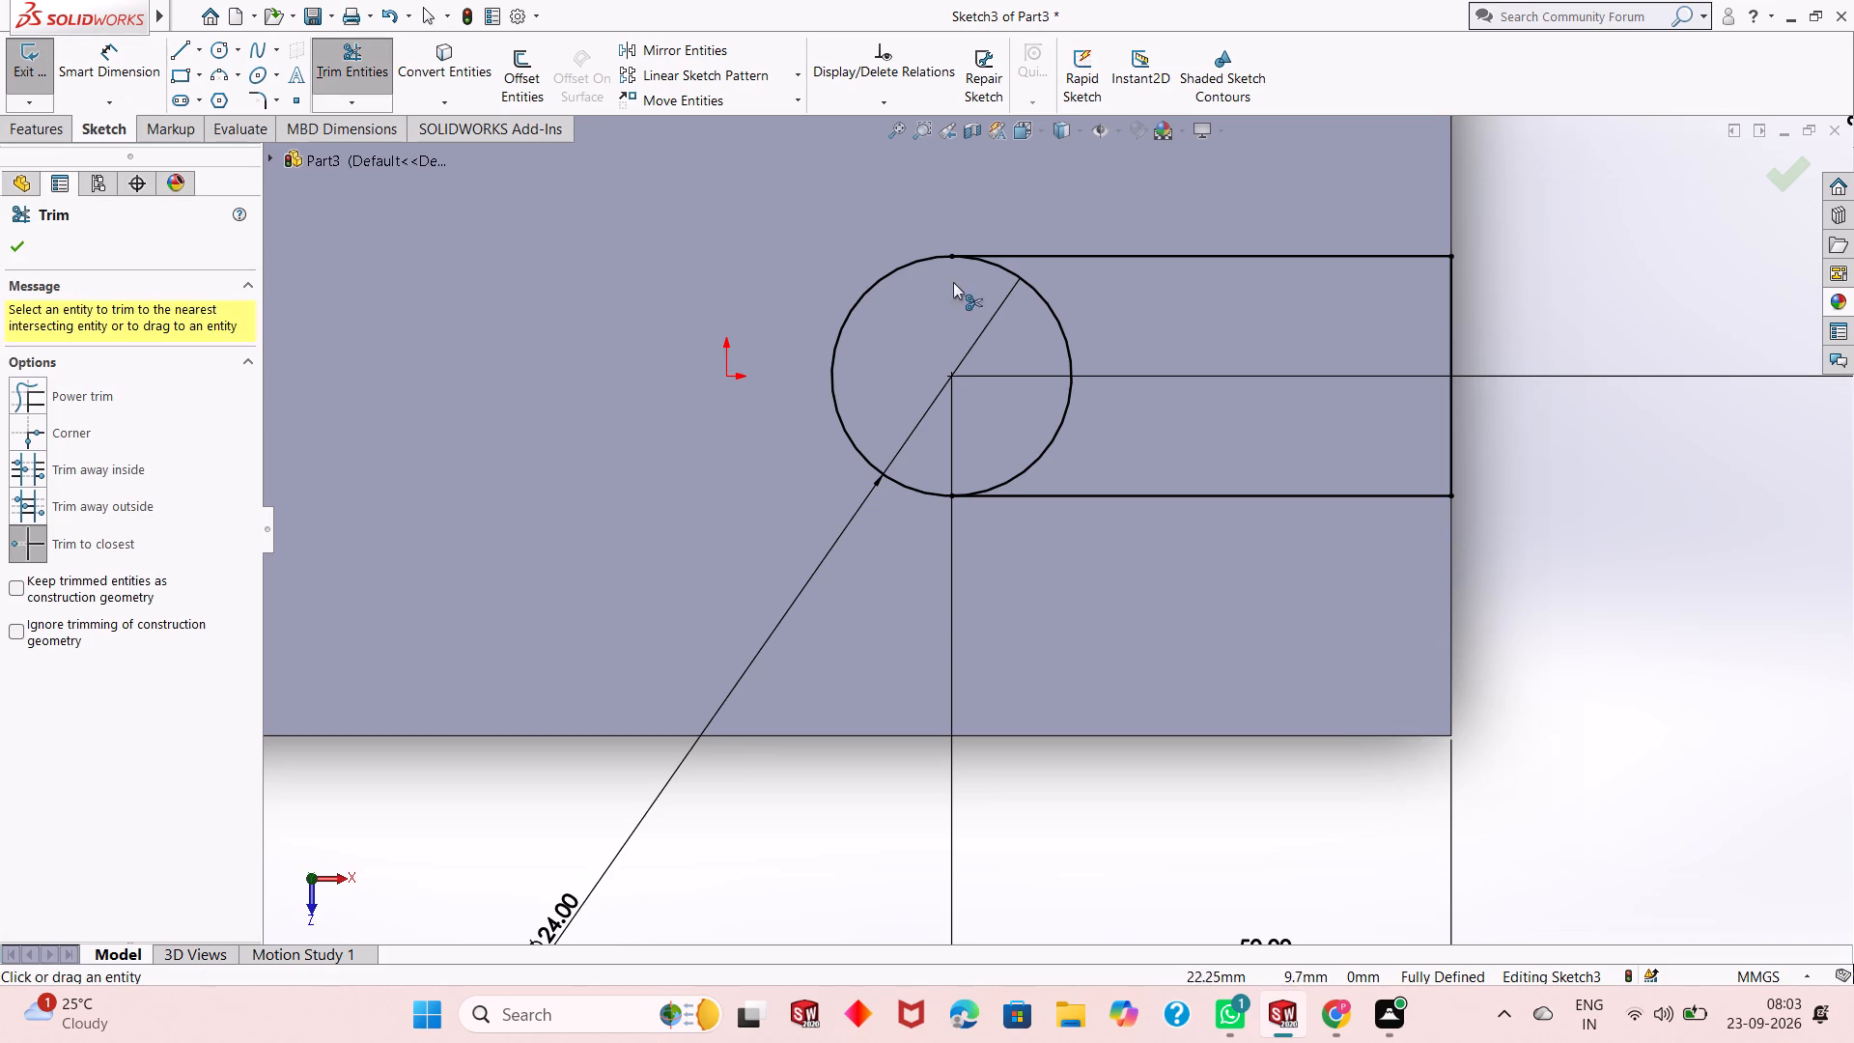
left_click(1055, 322)
right_click(604, 268)
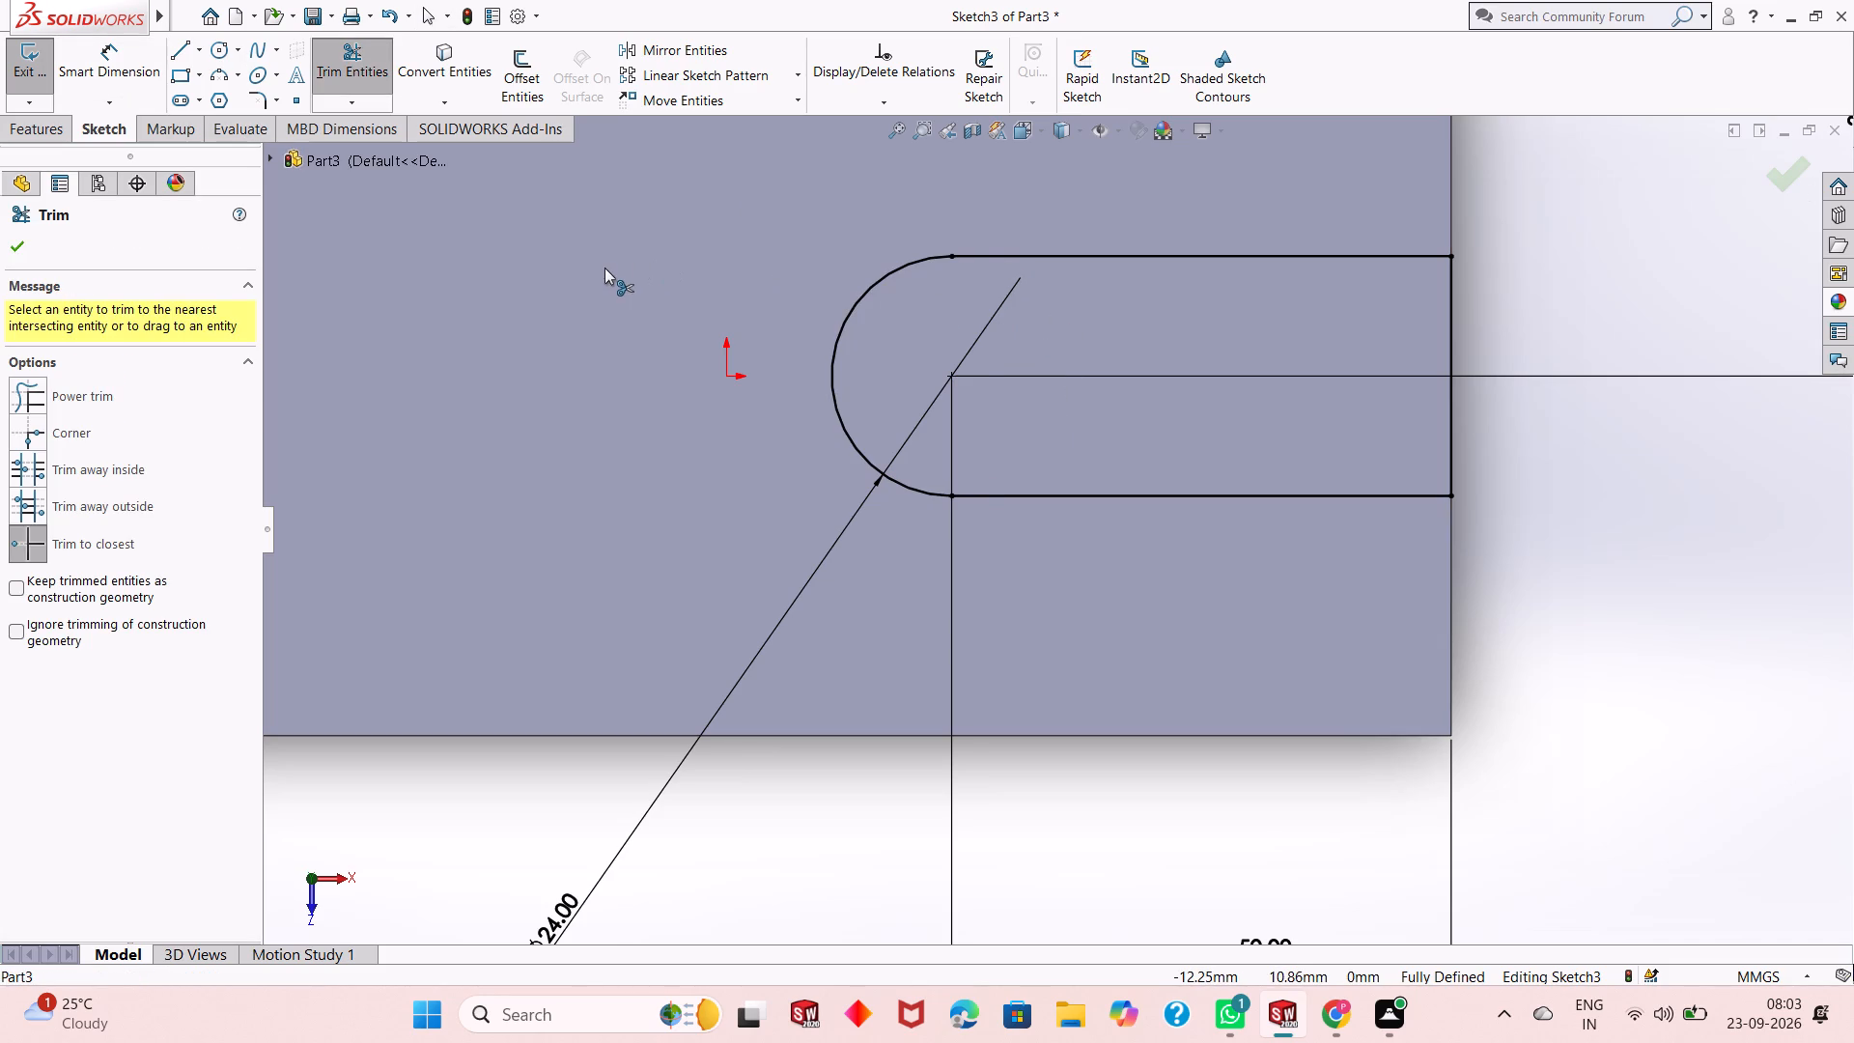
left_click(675, 335)
Examine the trimmed slot profile on the block's top face from several angles.
scroll(797, 382, "up", 3)
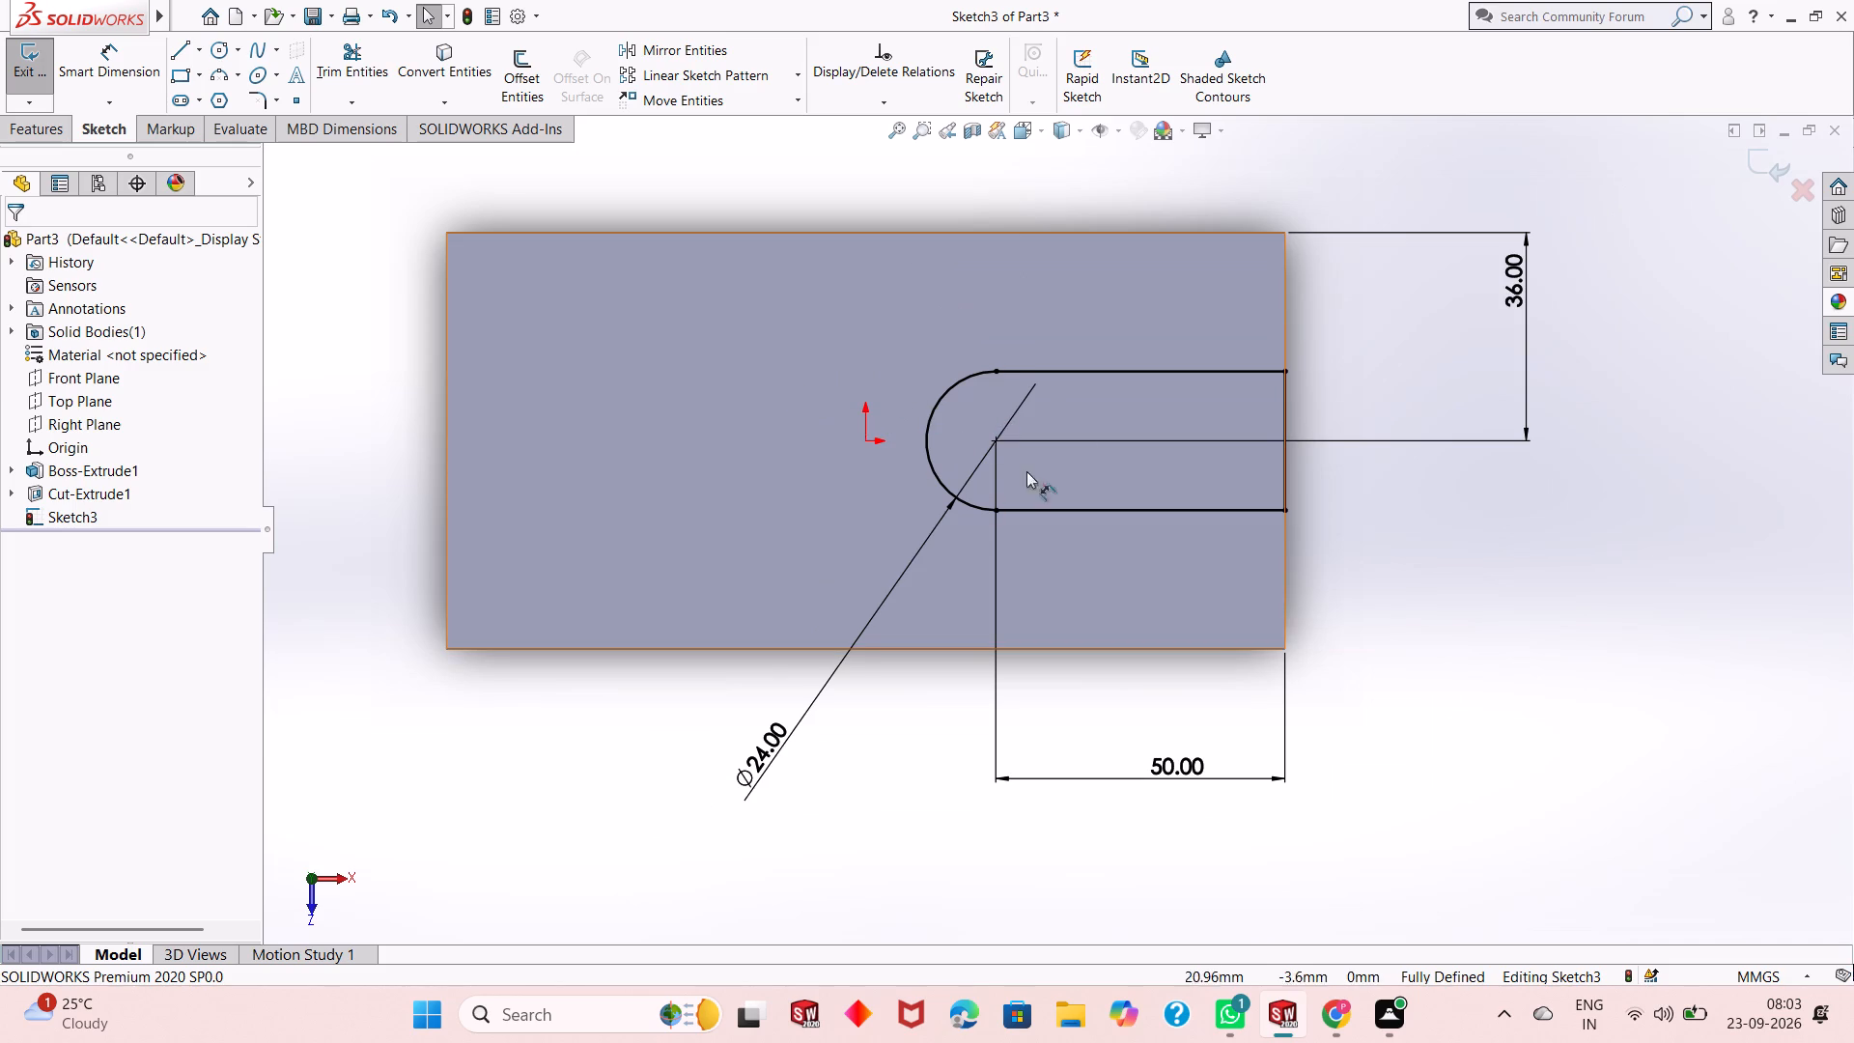
scroll(1144, 515, "down", 1)
scroll(1043, 513, "up", 1)
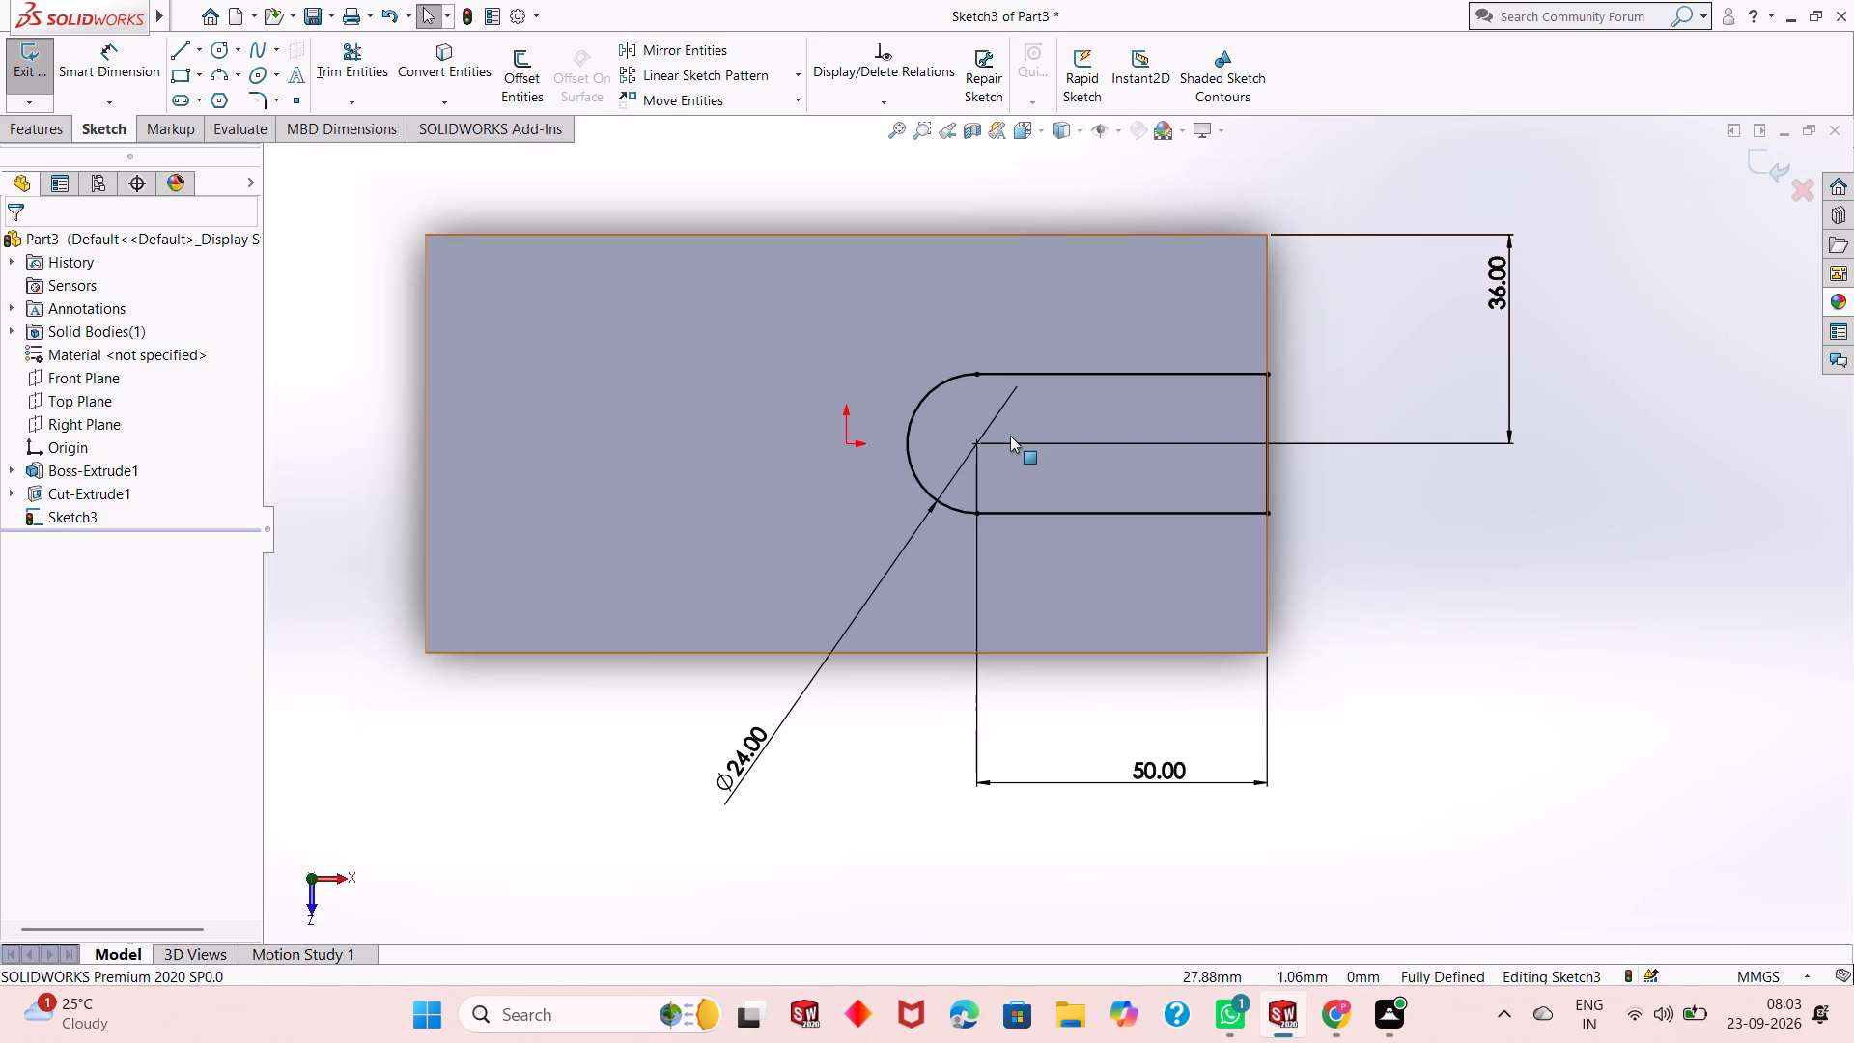
scroll(1010, 435, "down", 1)
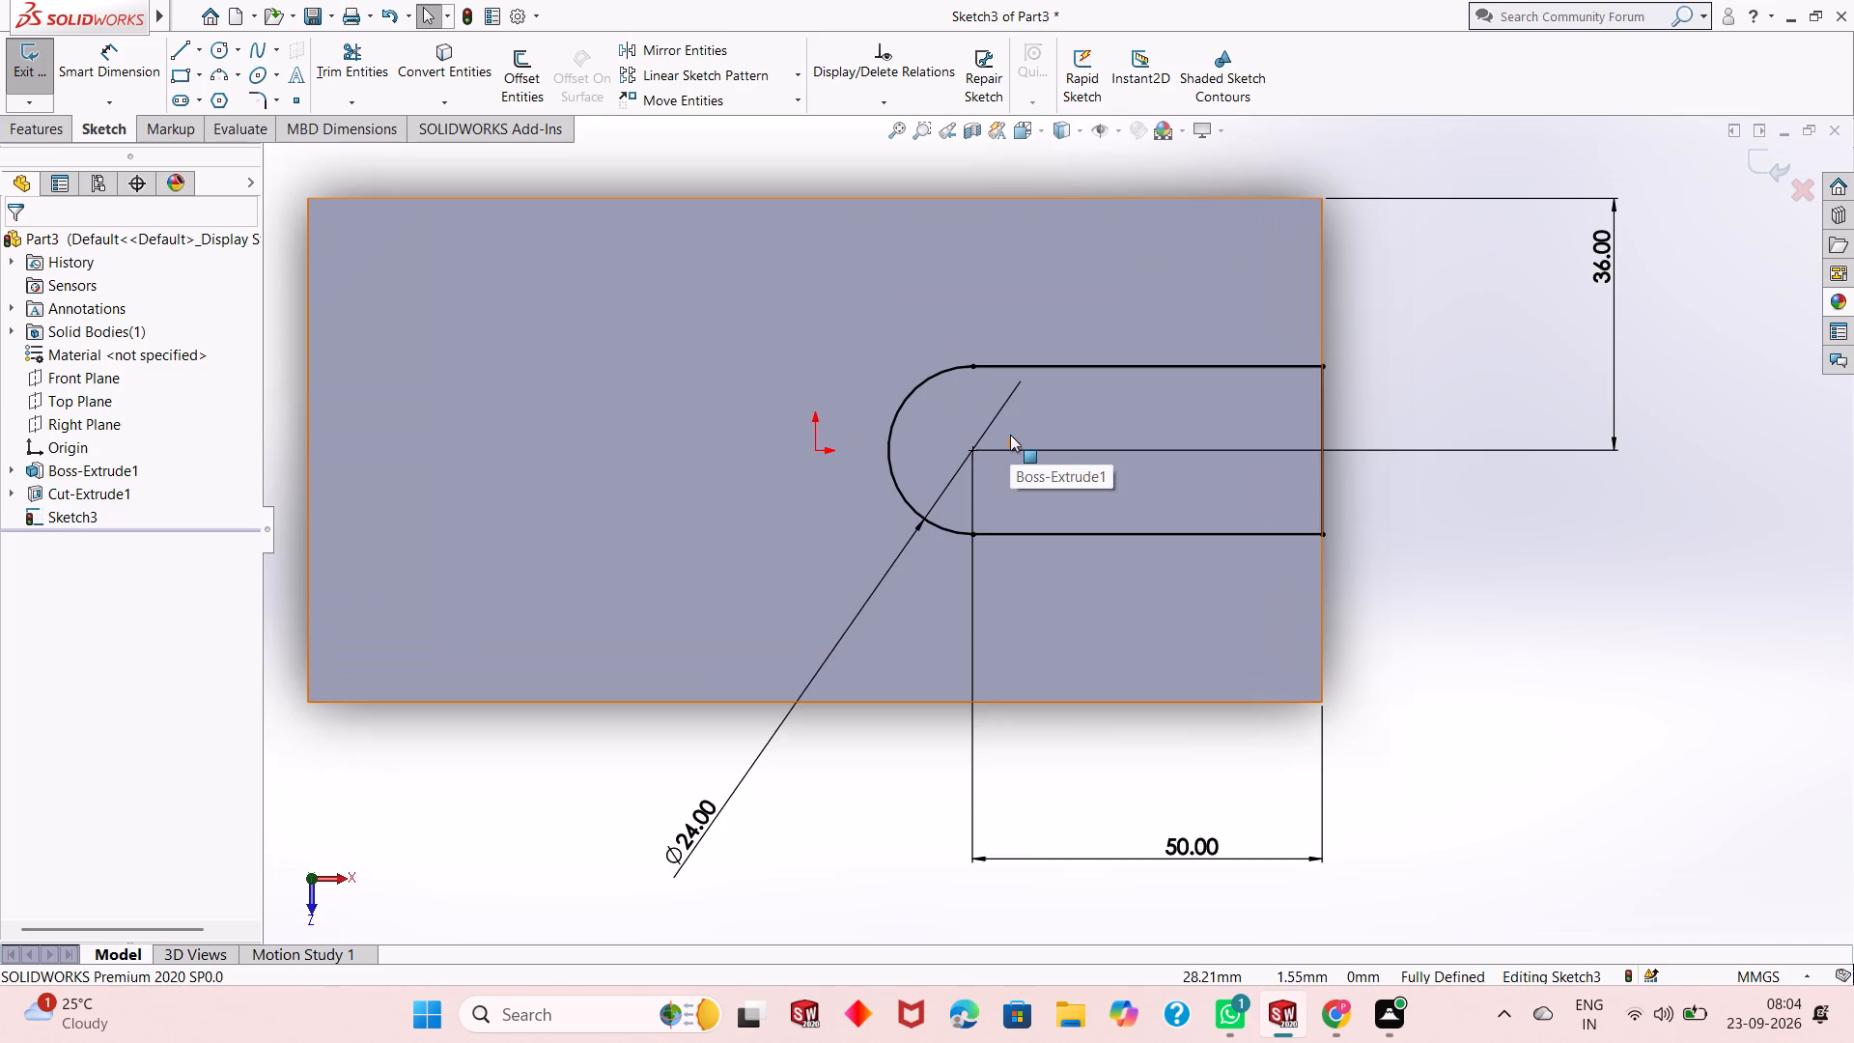
scroll(1010, 435, "down", 2)
scroll(1010, 435, "up", 2)
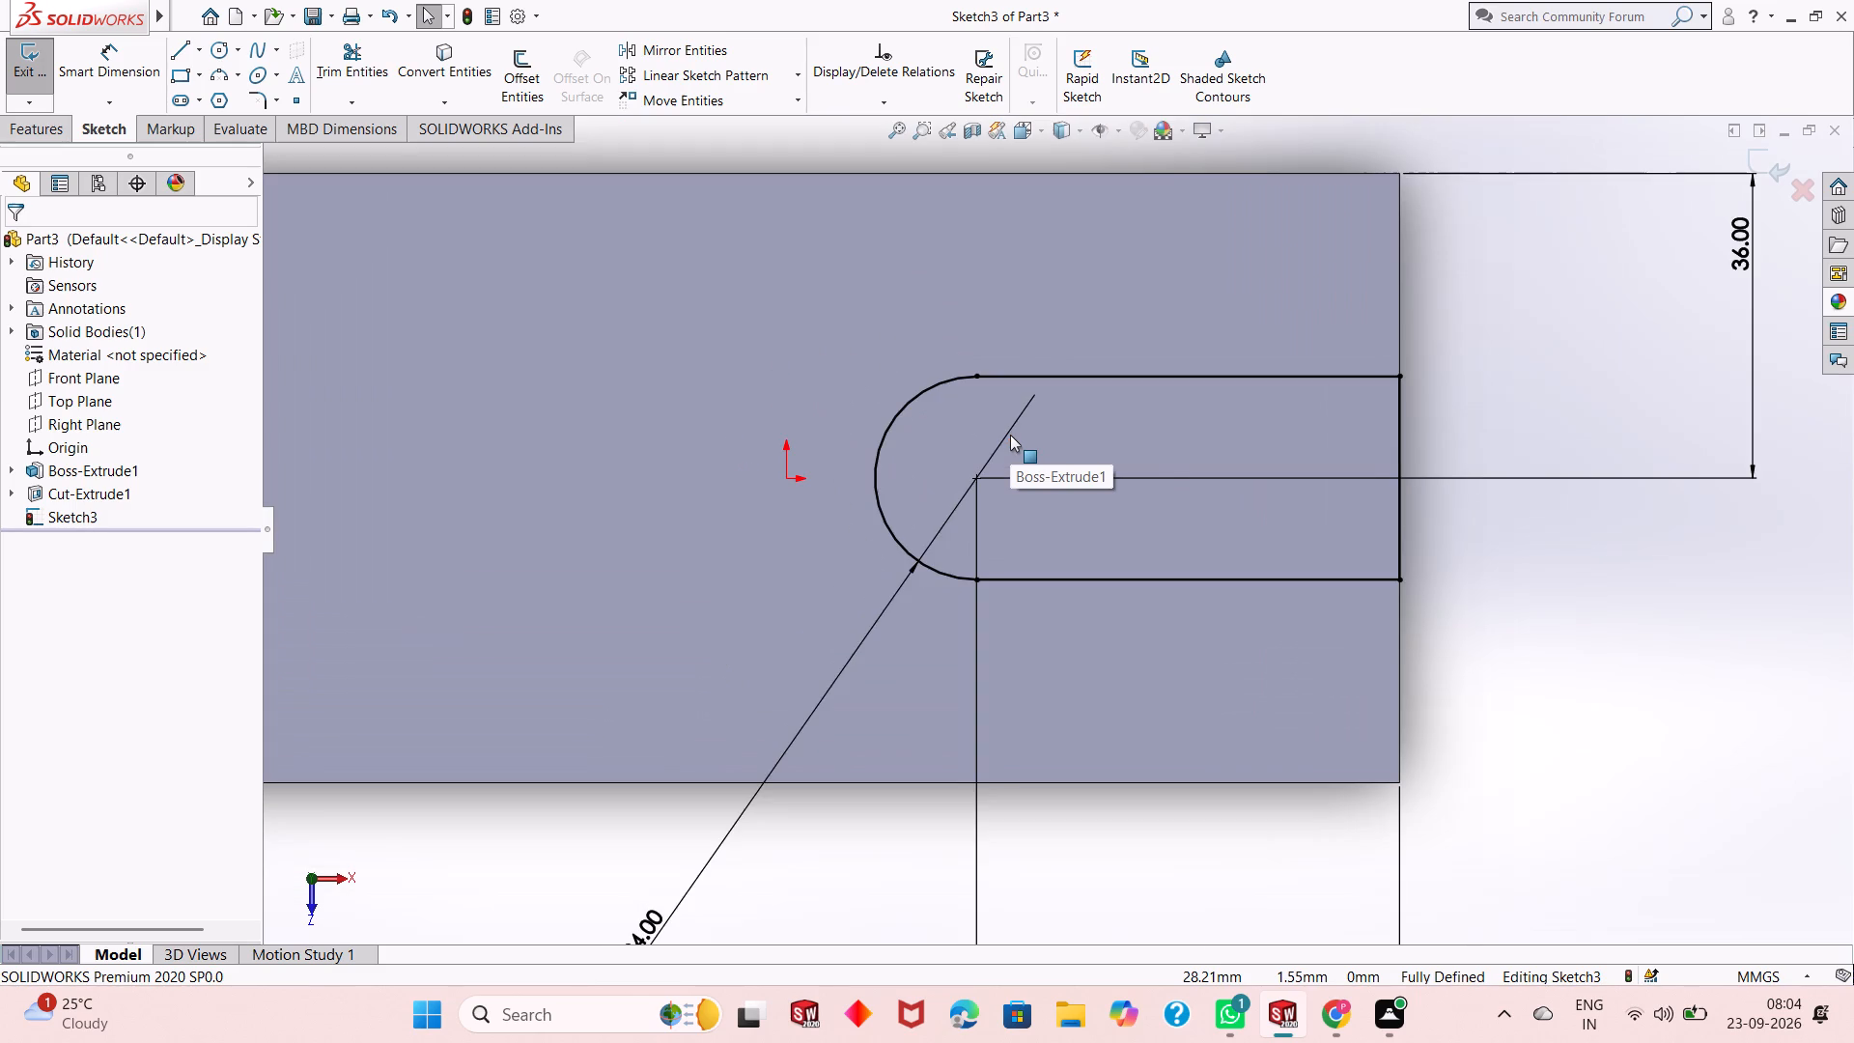
middle_click_drag(1107, 613, 1122, 423)
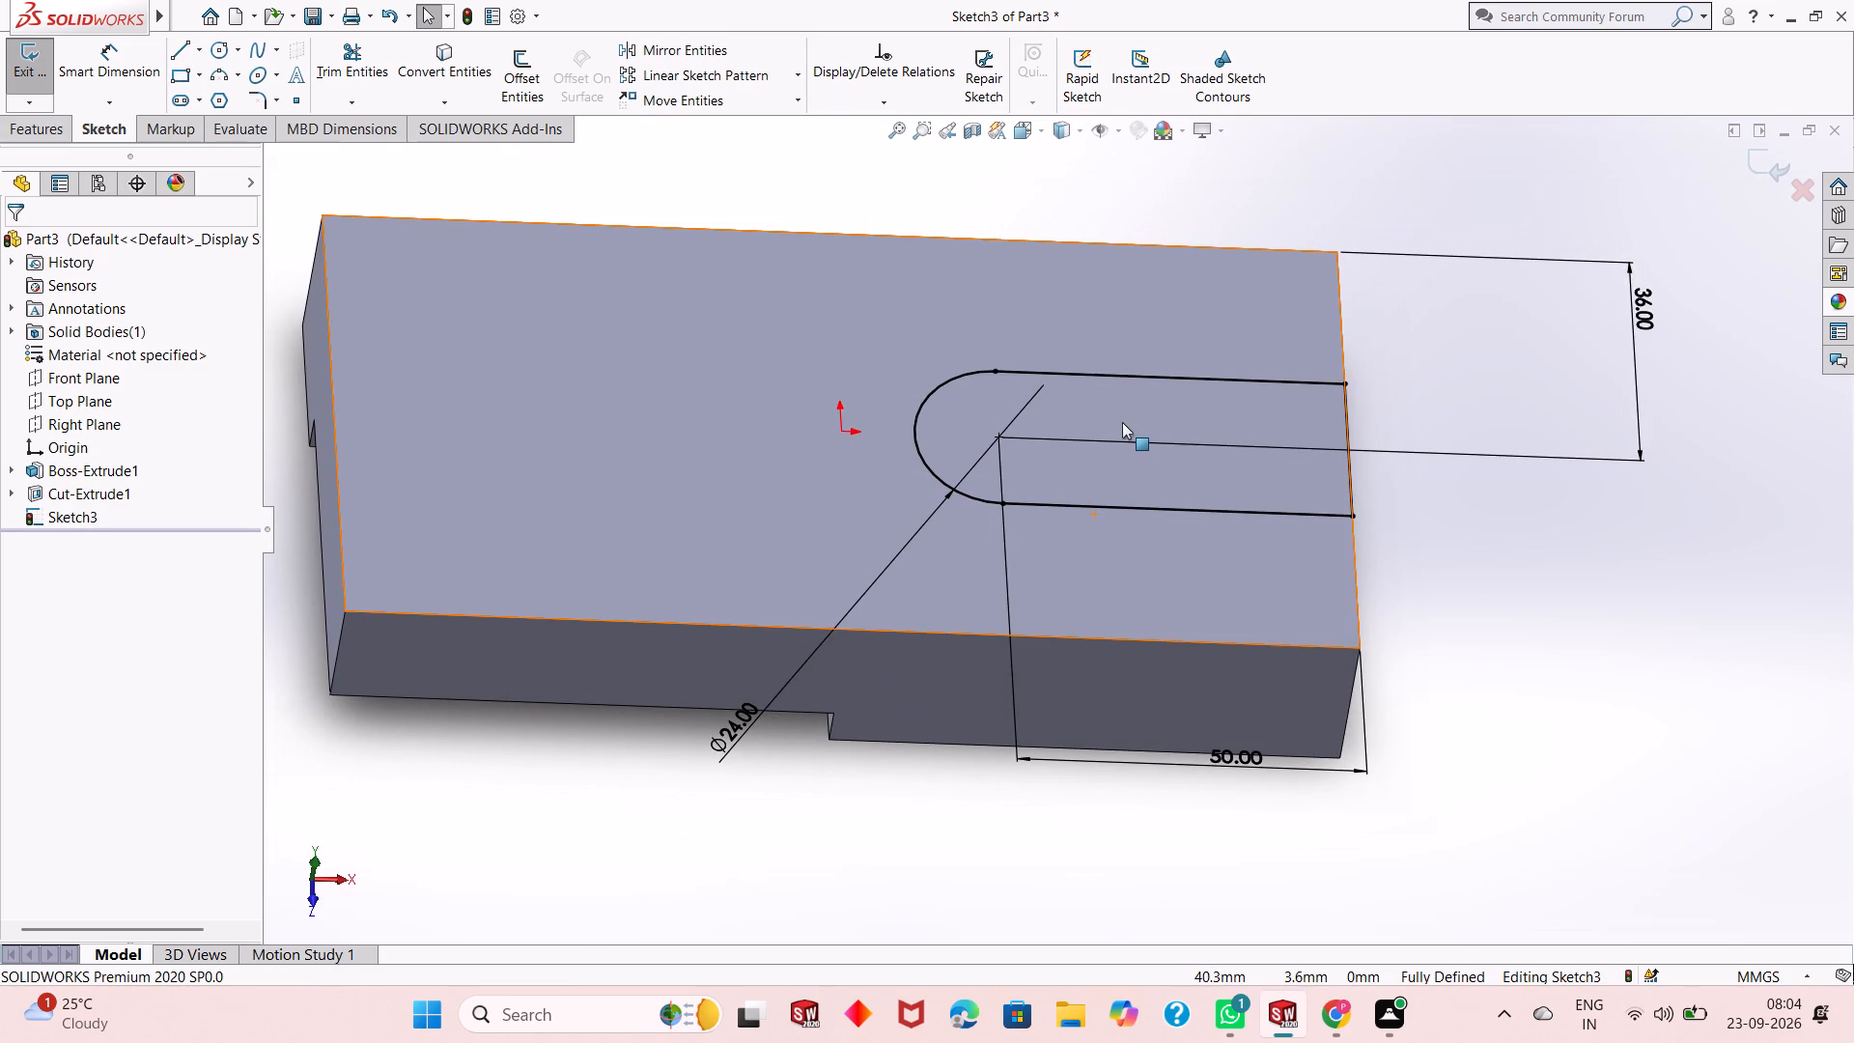
middle_click_drag(1098, 418, 1092, 493)
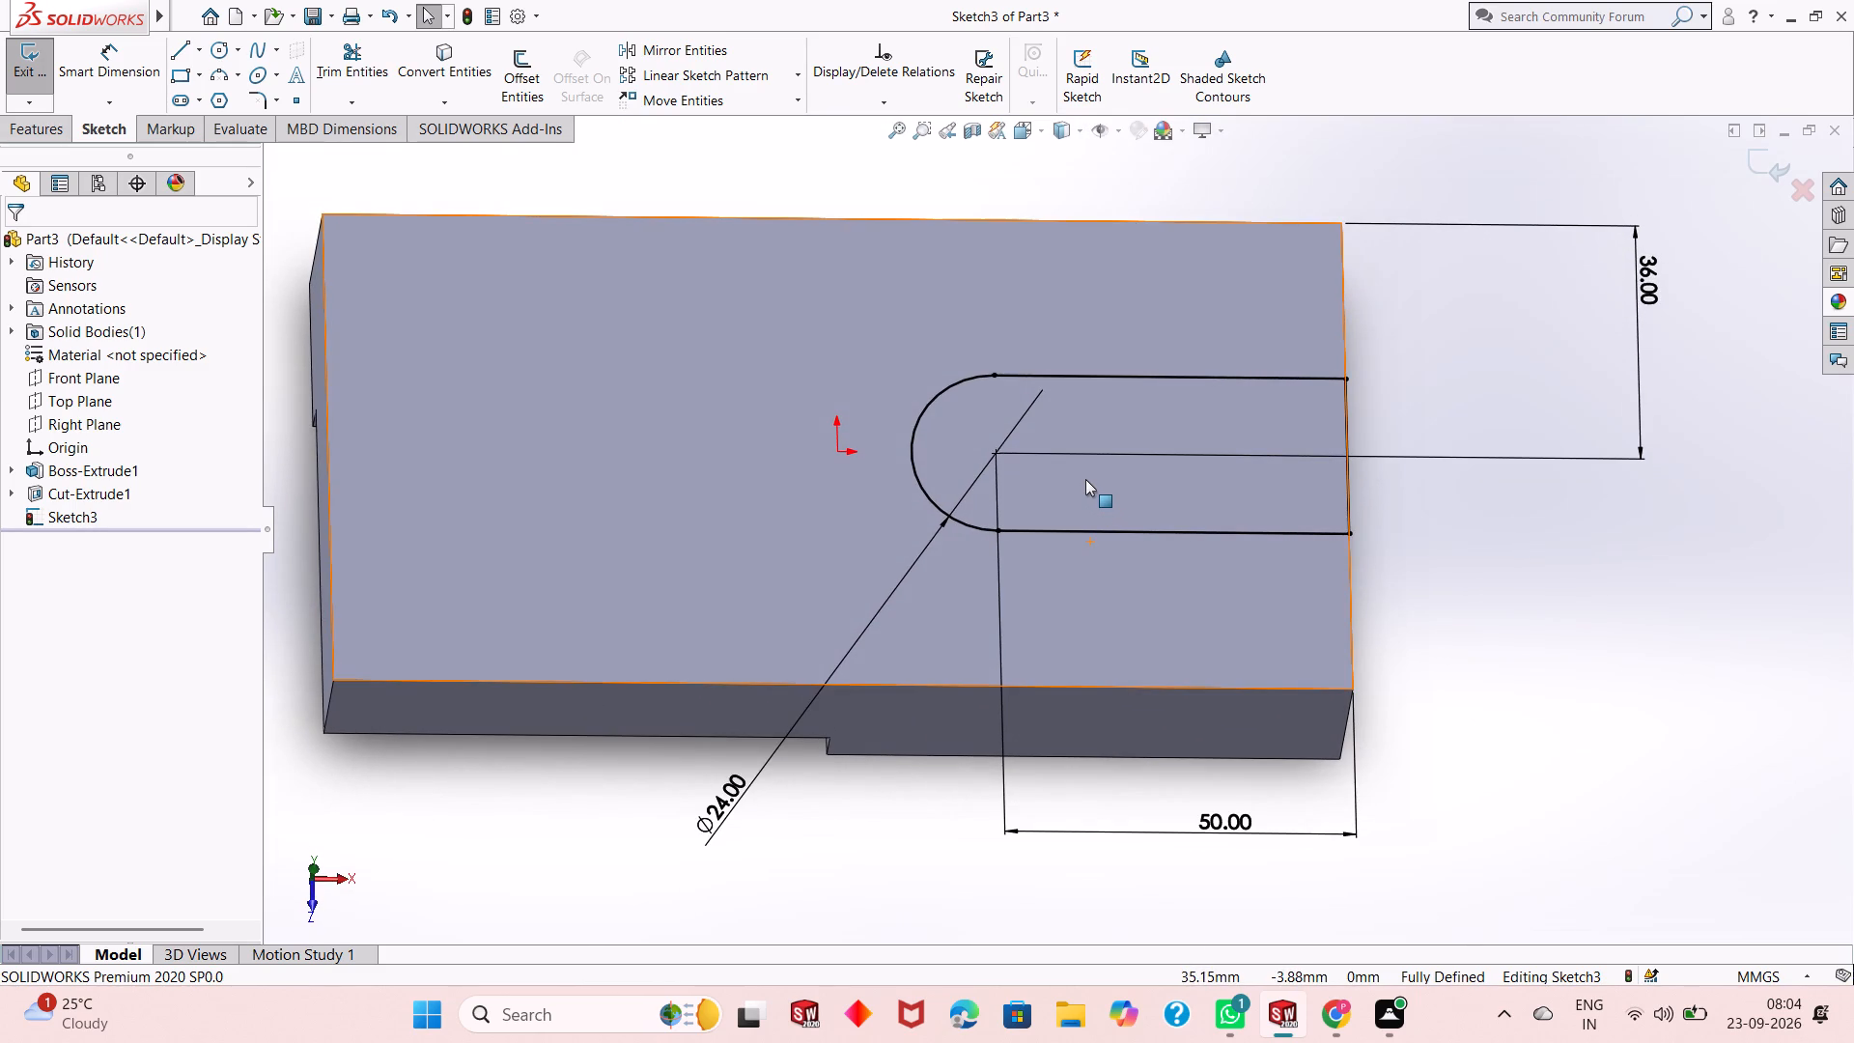
middle_click_drag(1085, 479, 1075, 545)
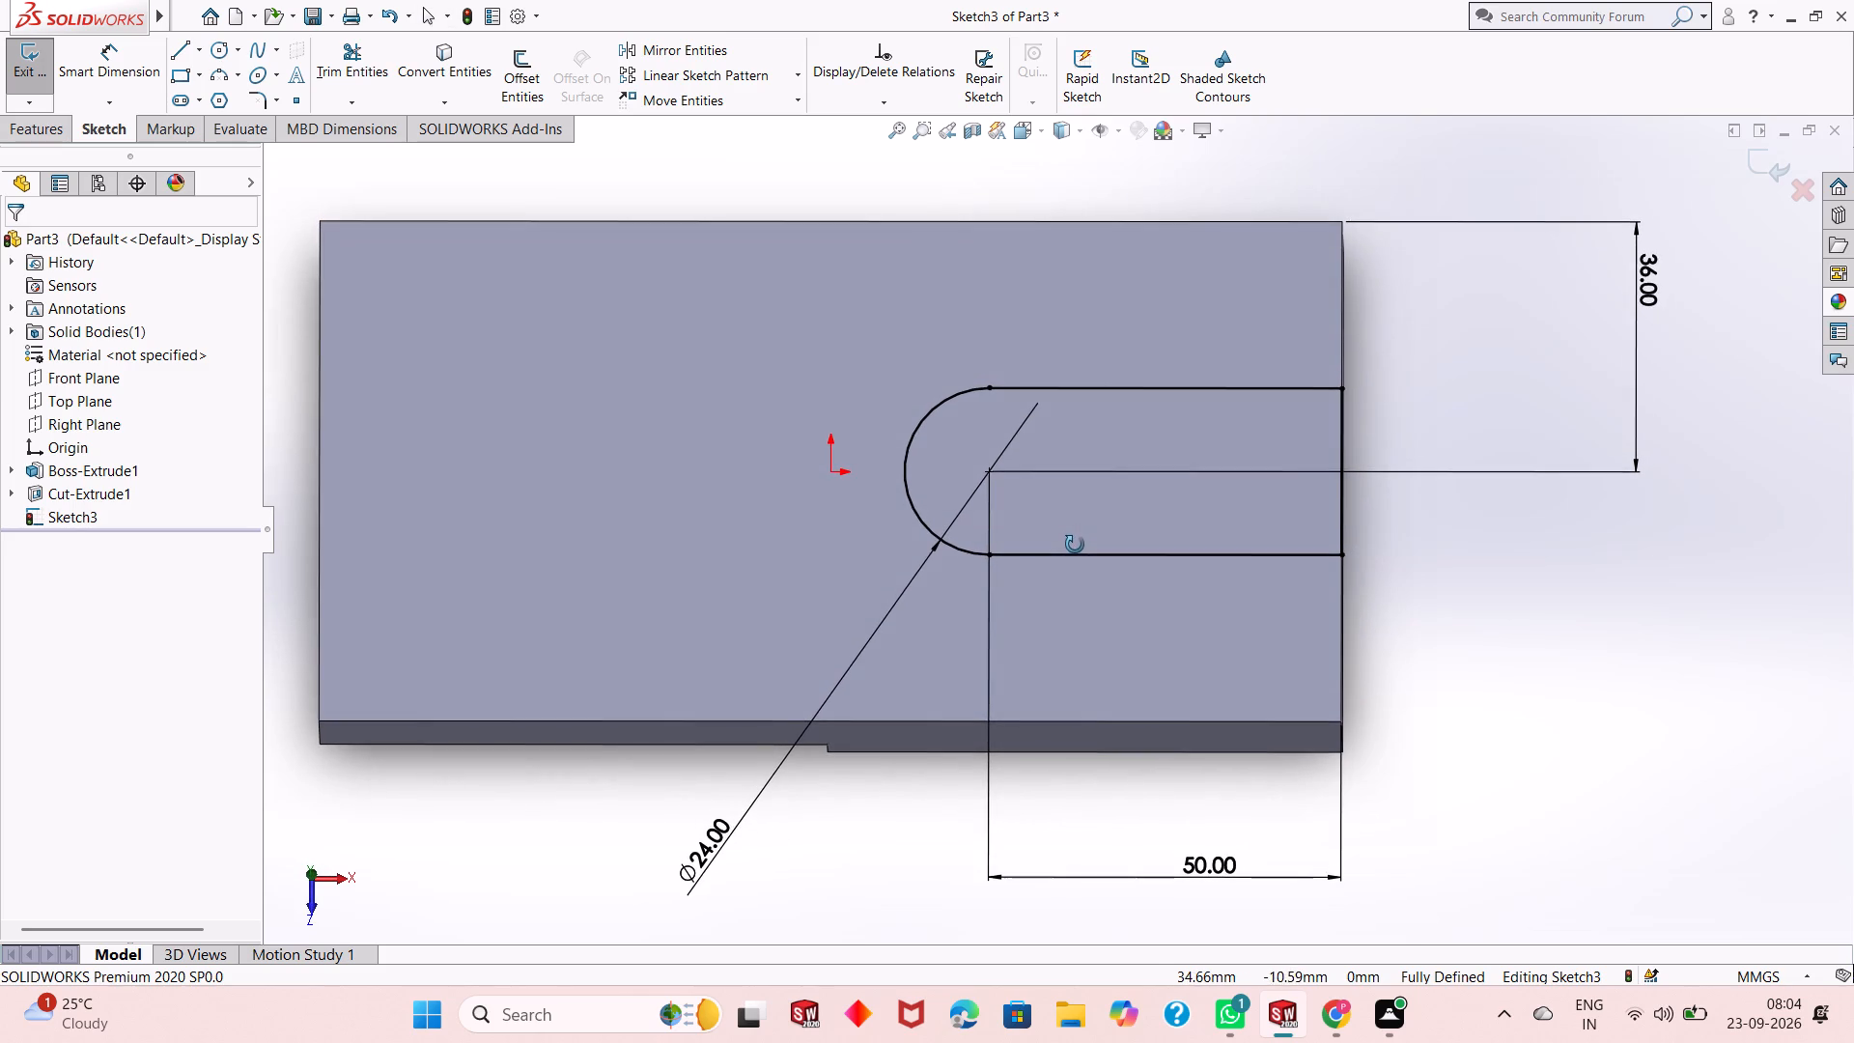
middle_click_drag(1075, 545, 1077, 513)
middle_click_drag(1079, 478, 1082, 455)
scroll(1082, 455, "up", 1)
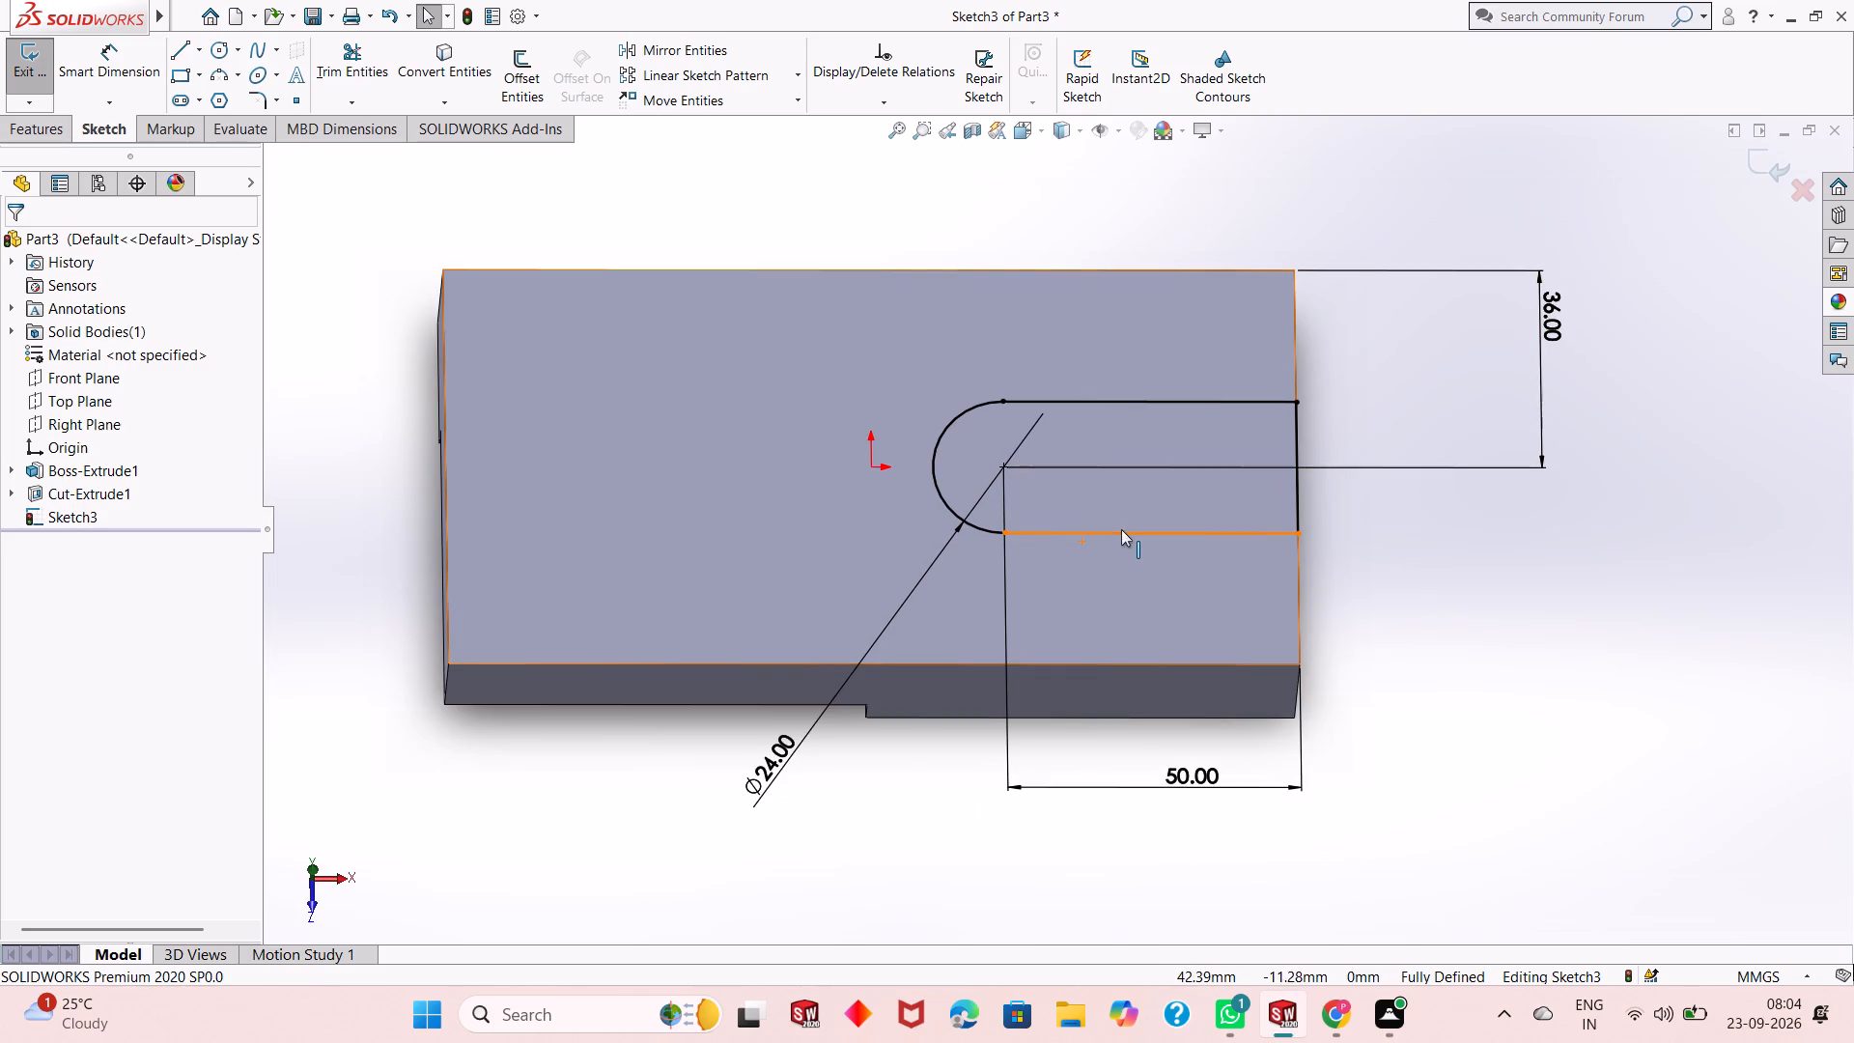
middle_click_drag(1121, 530, 1118, 465)
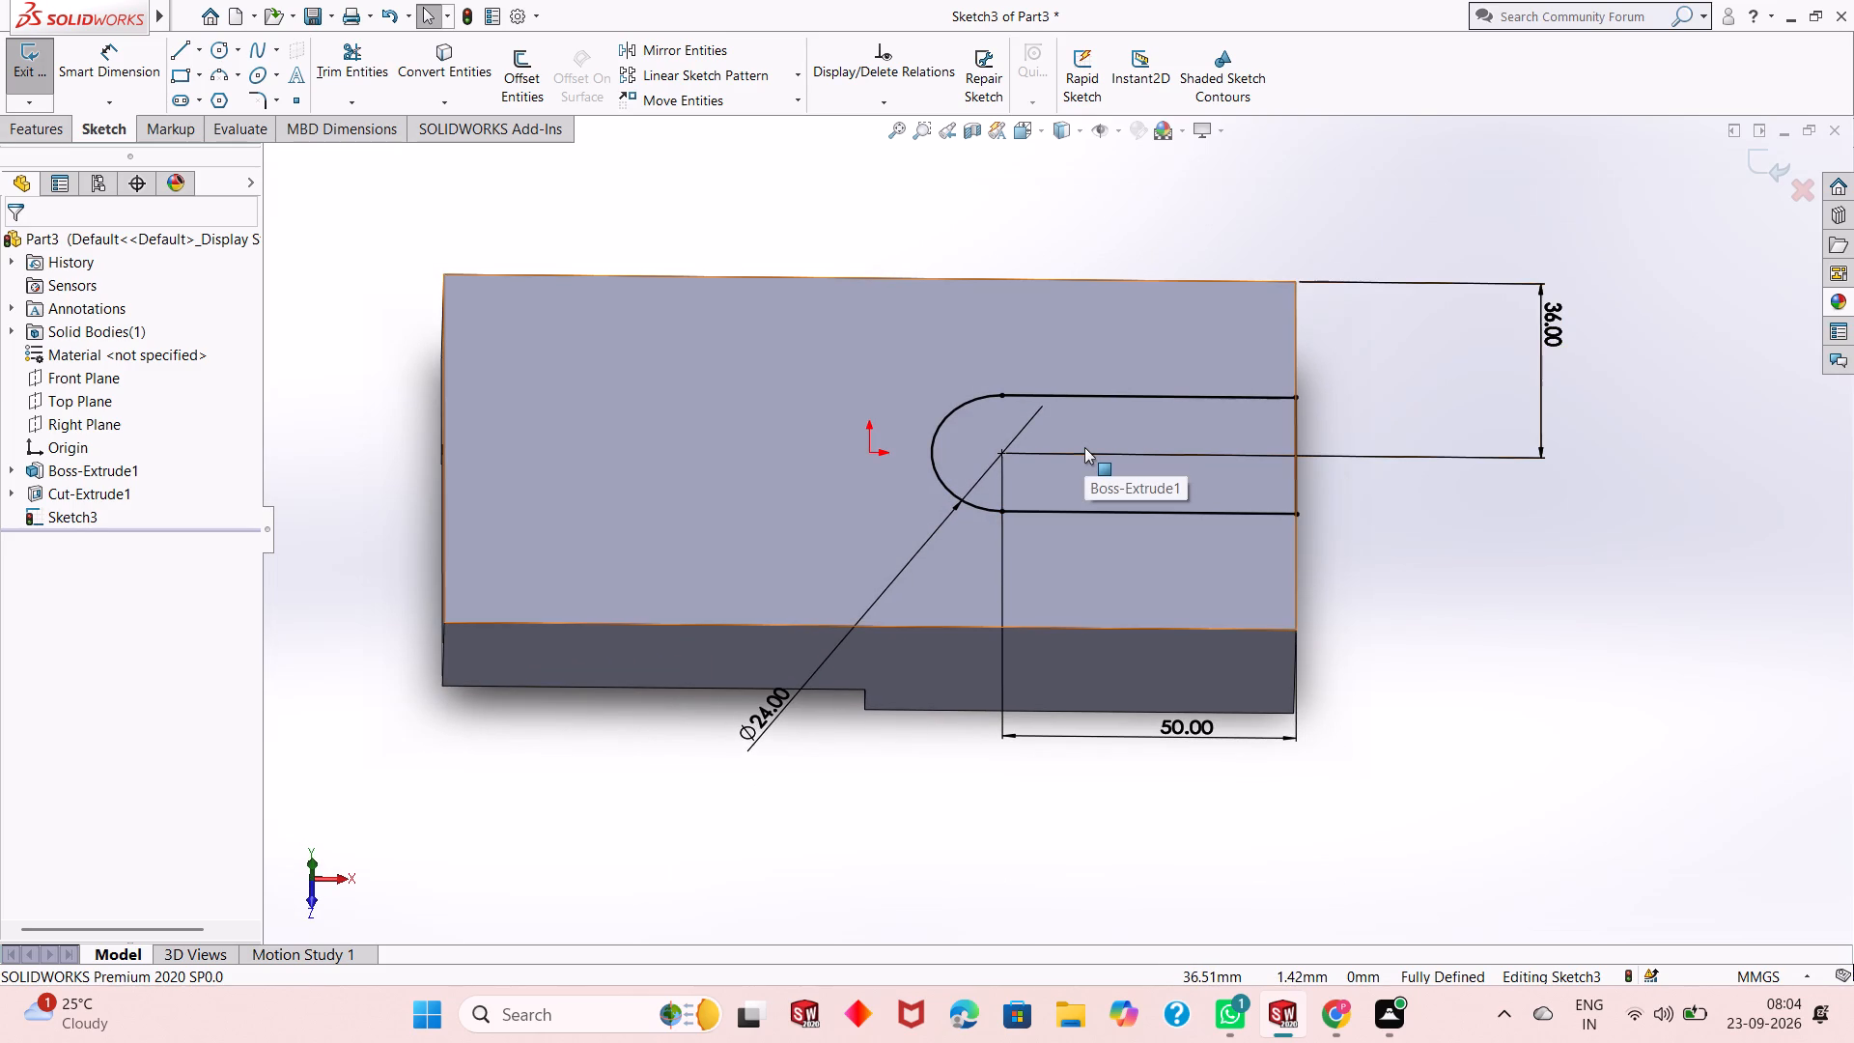
middle_click_drag(1084, 447, 1083, 562)
scroll(1081, 520, "down", 2)
middle_click_drag(1094, 637, 1096, 499)
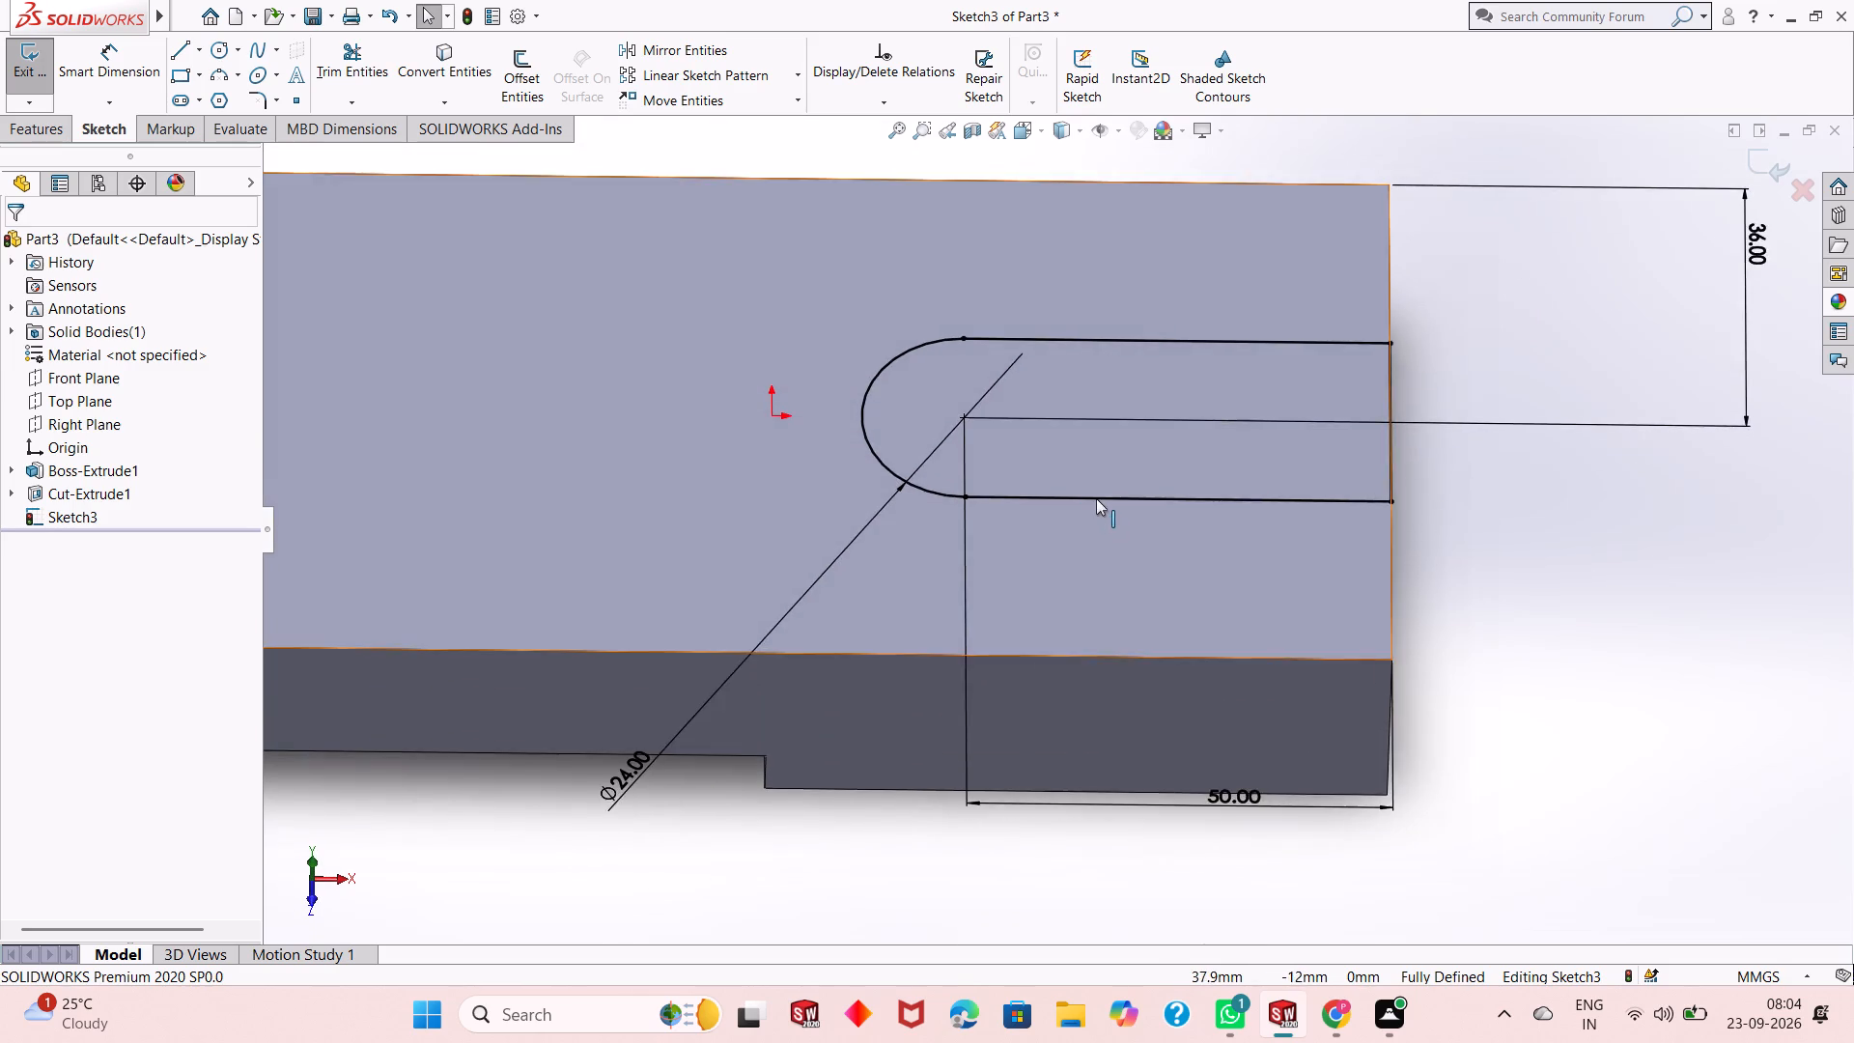
scroll(1096, 498, "up", 2)
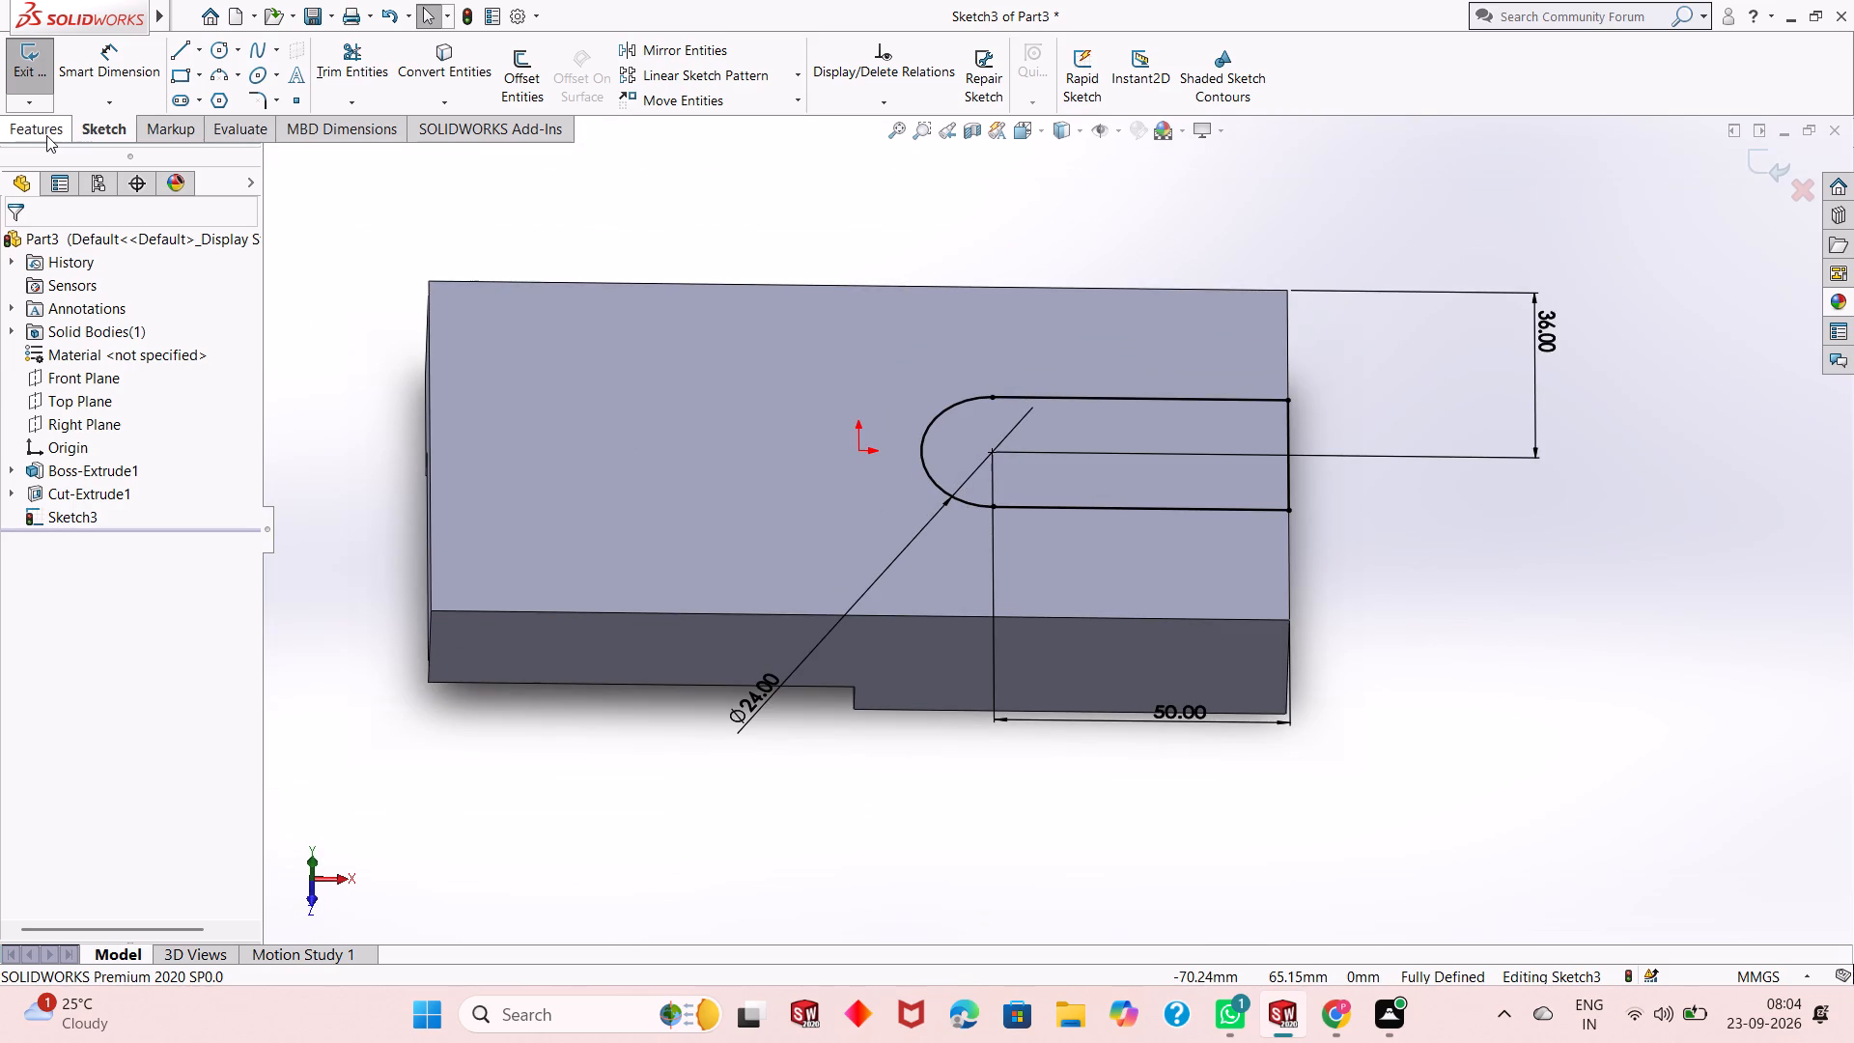
Cut-extrude the slot profile down through the block with a blind depth of 50 mm.
left_click(47, 133)
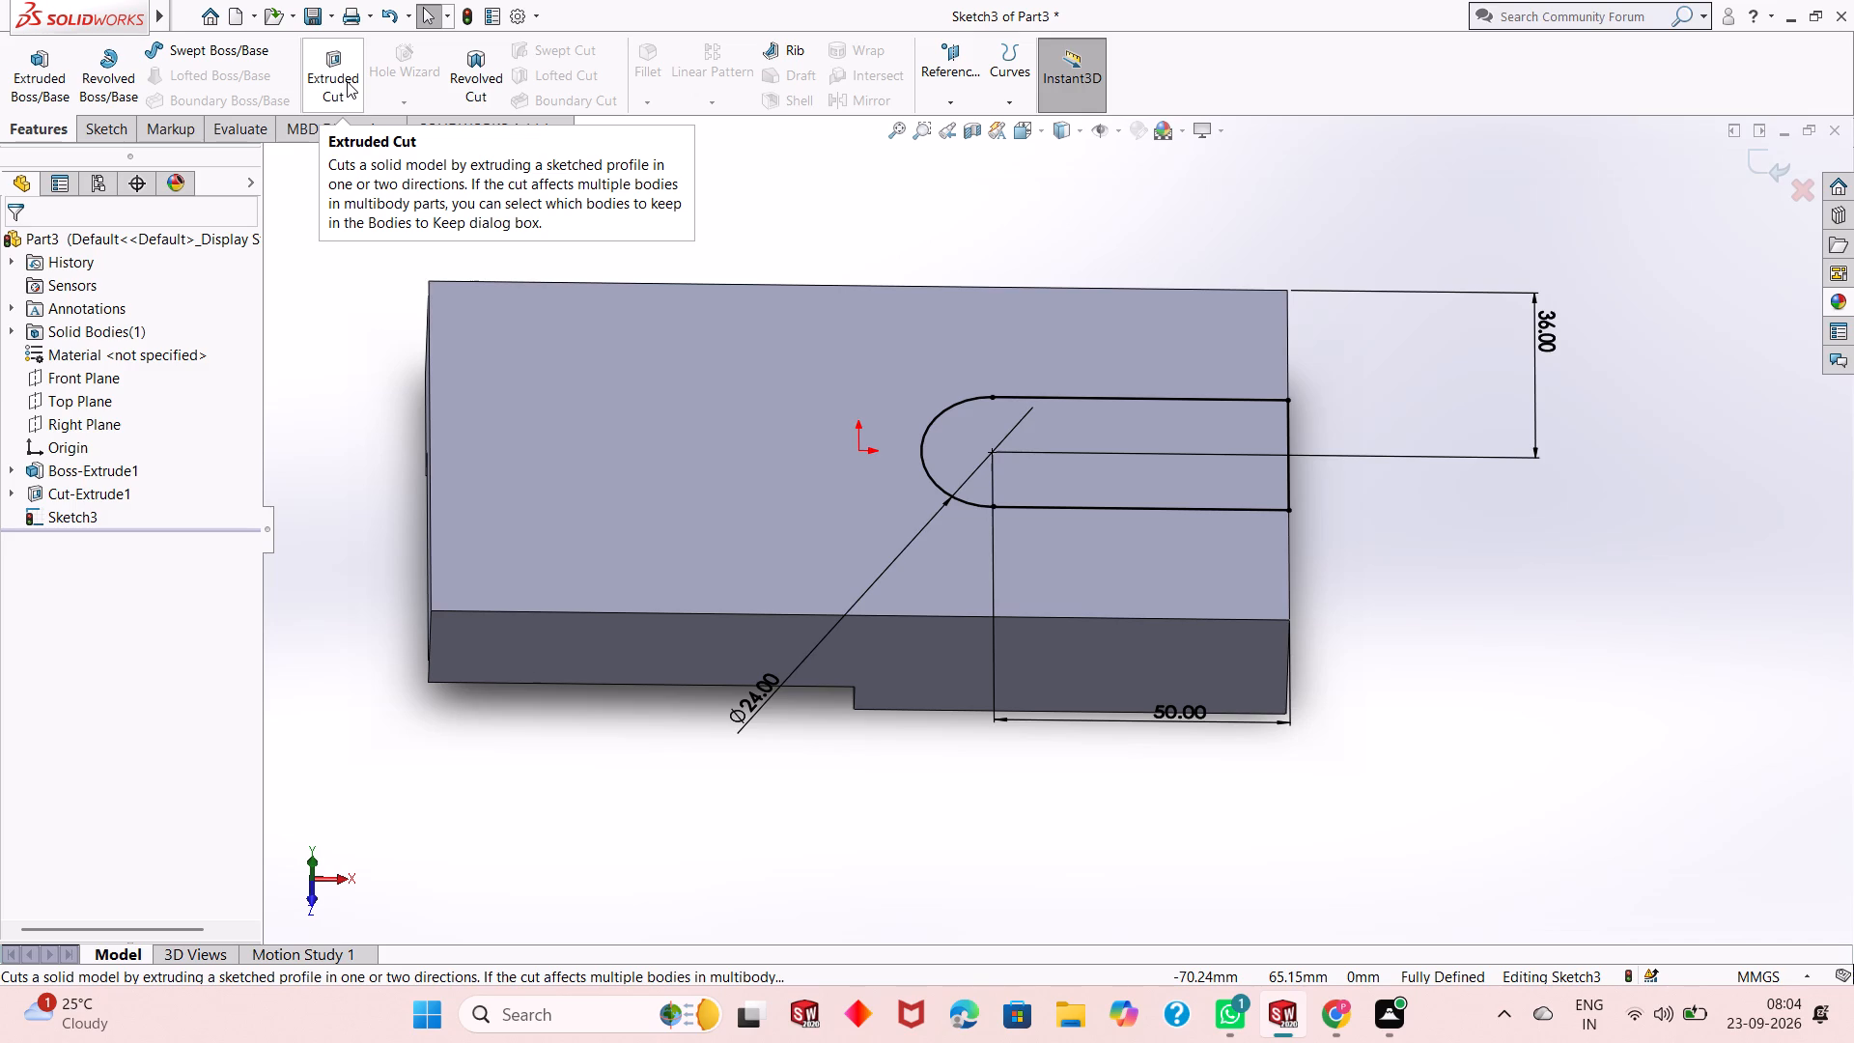
left_click(347, 81)
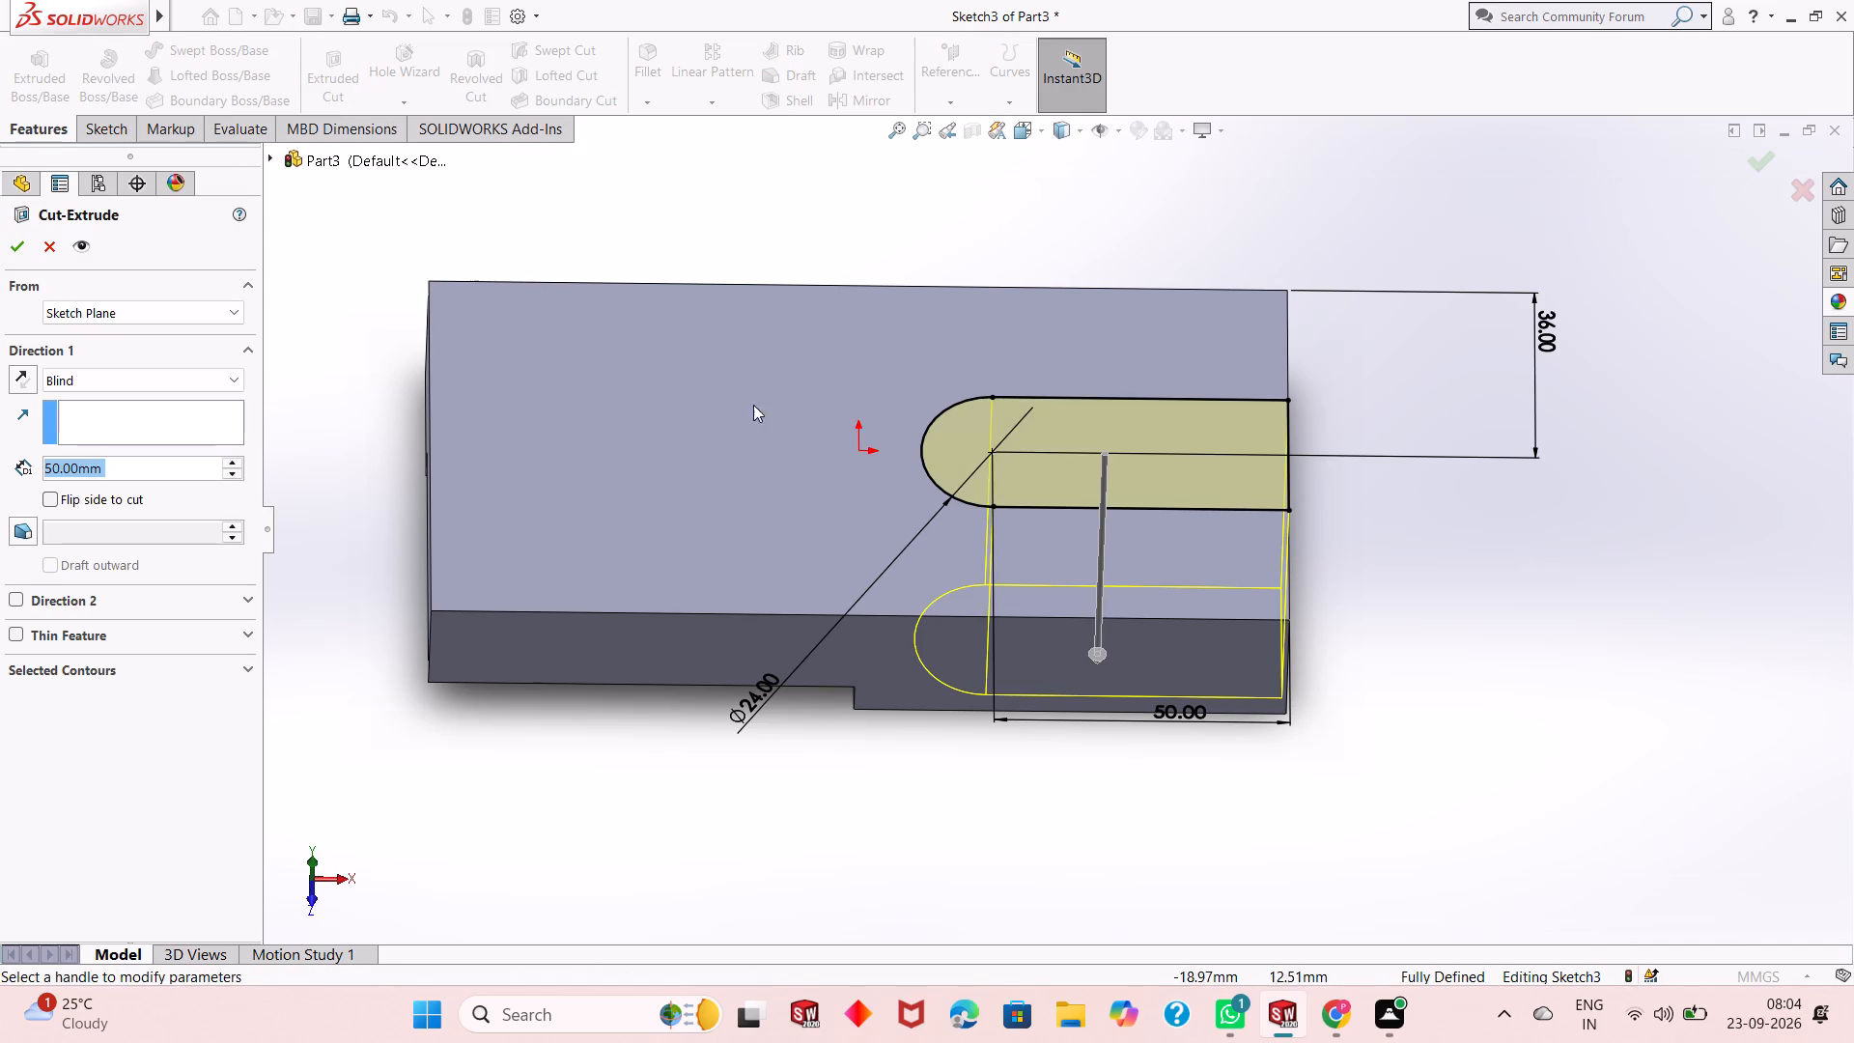
scroll(695, 721, "up", 2)
middle_click_drag(897, 733, 895, 574)
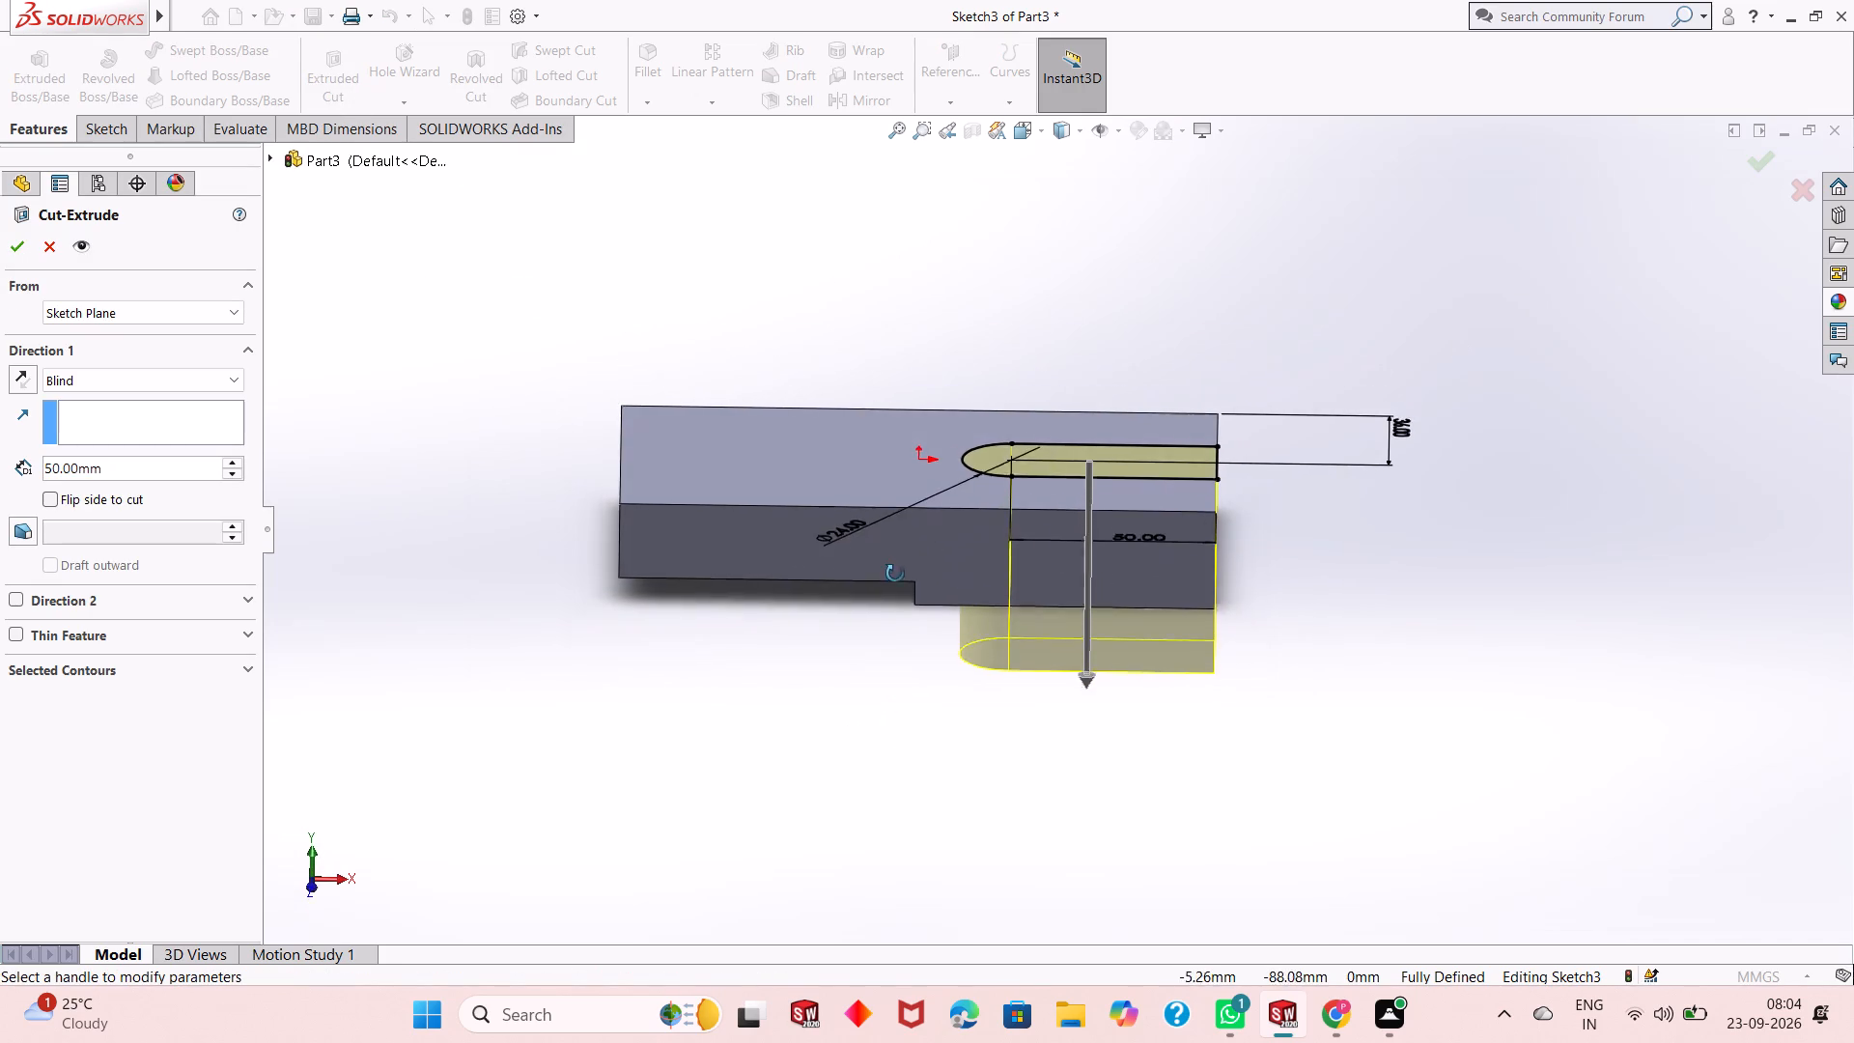
middle_click_drag(895, 574, 769, 568)
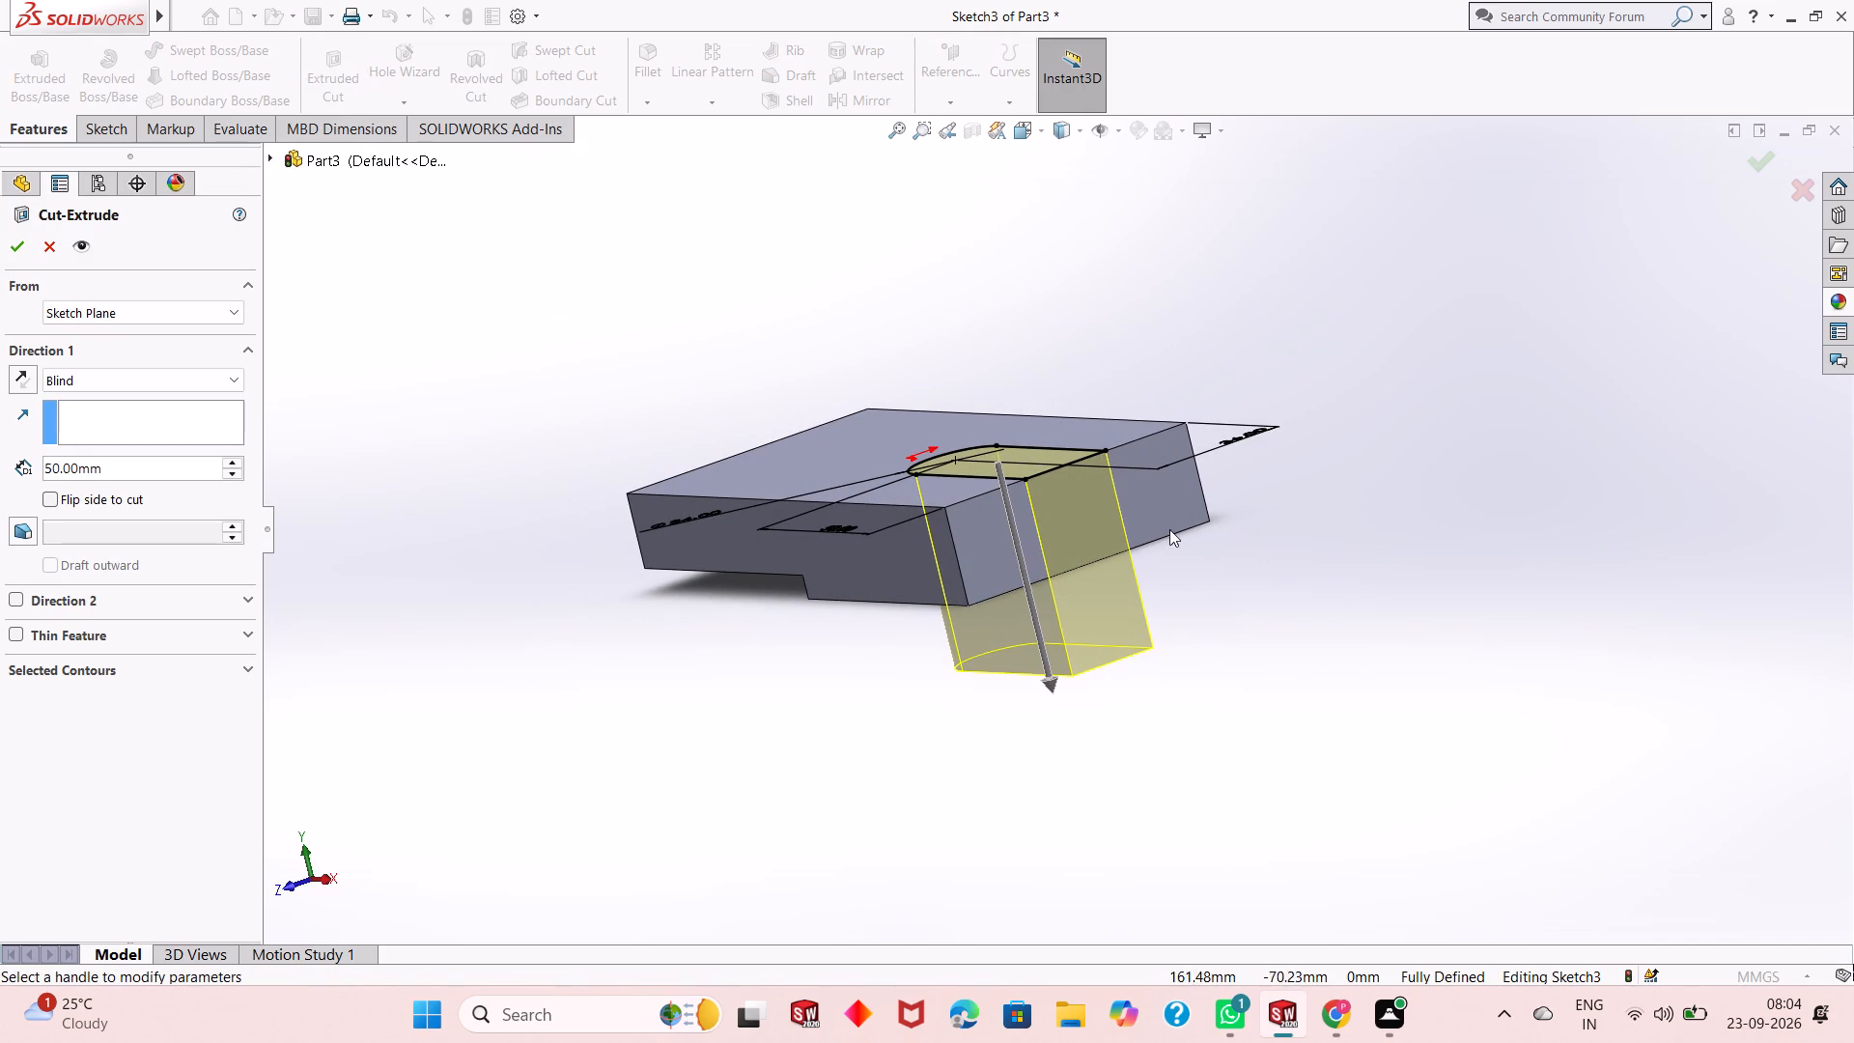
scroll(1191, 512, "down", 3)
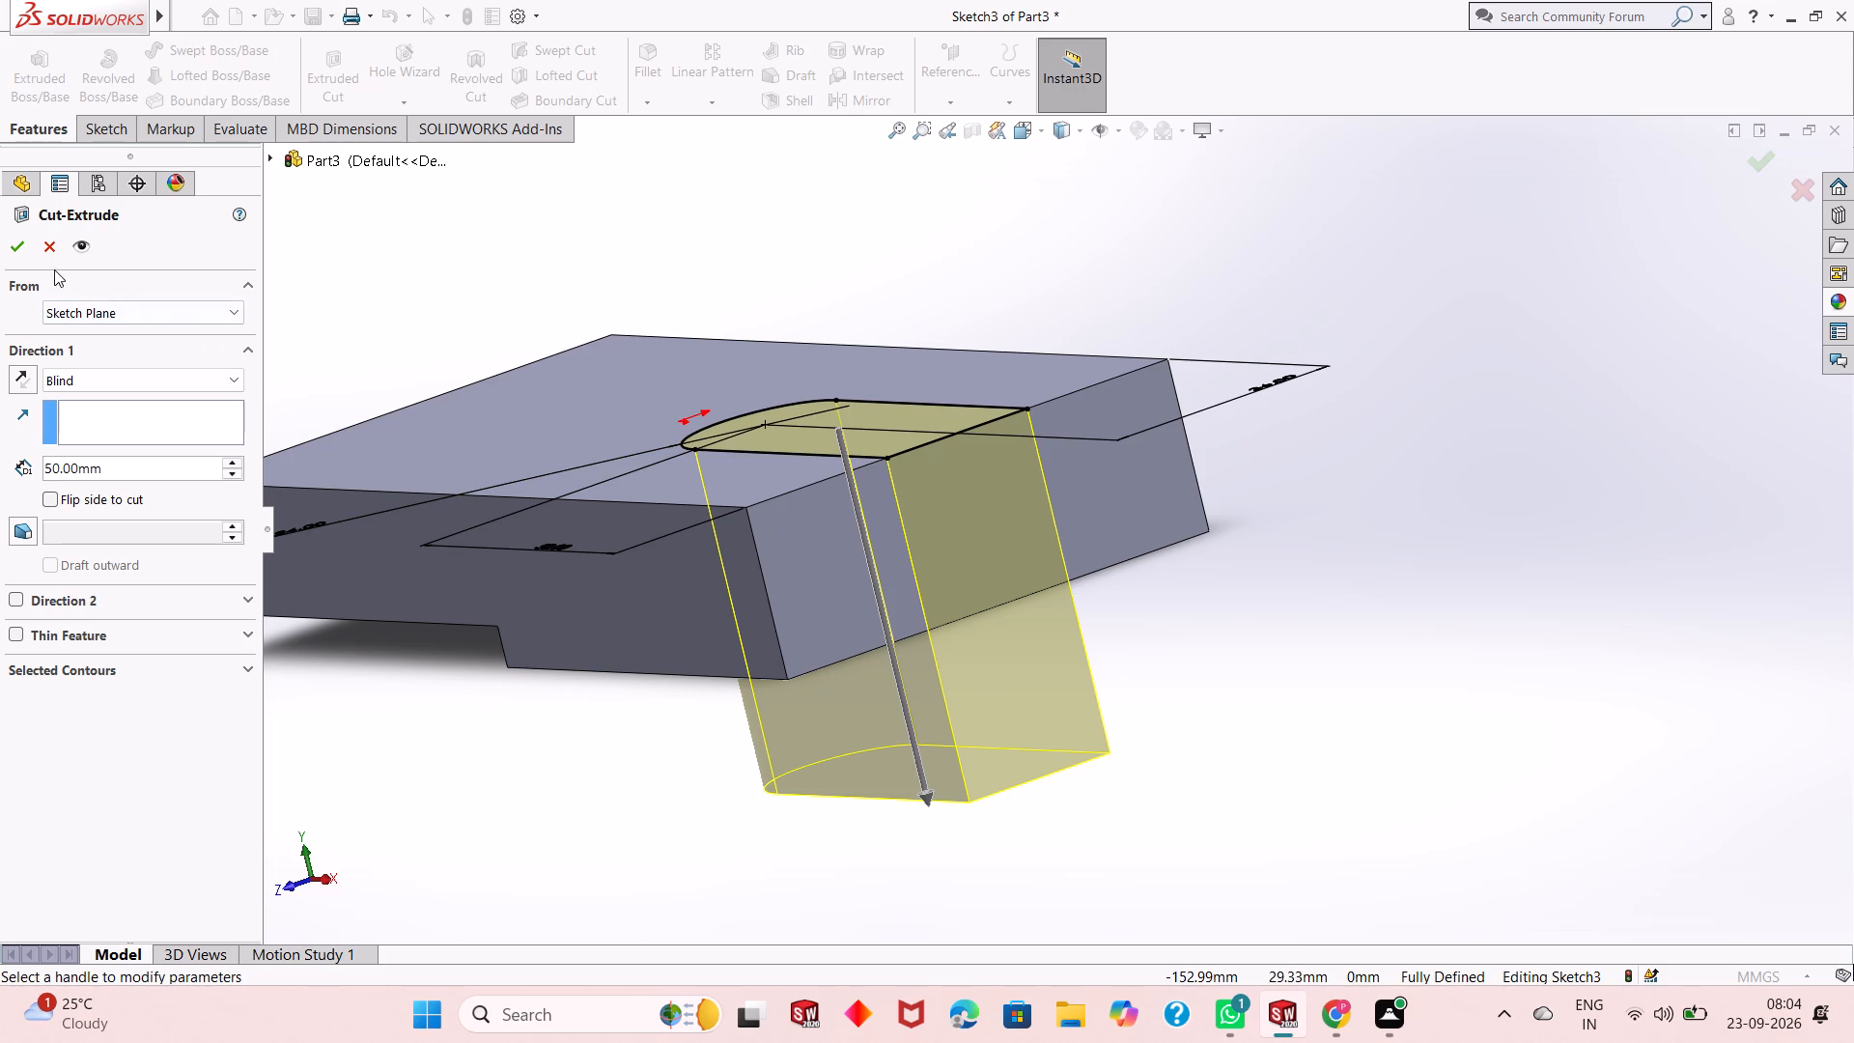
left_click(22, 256)
left_click(1202, 337)
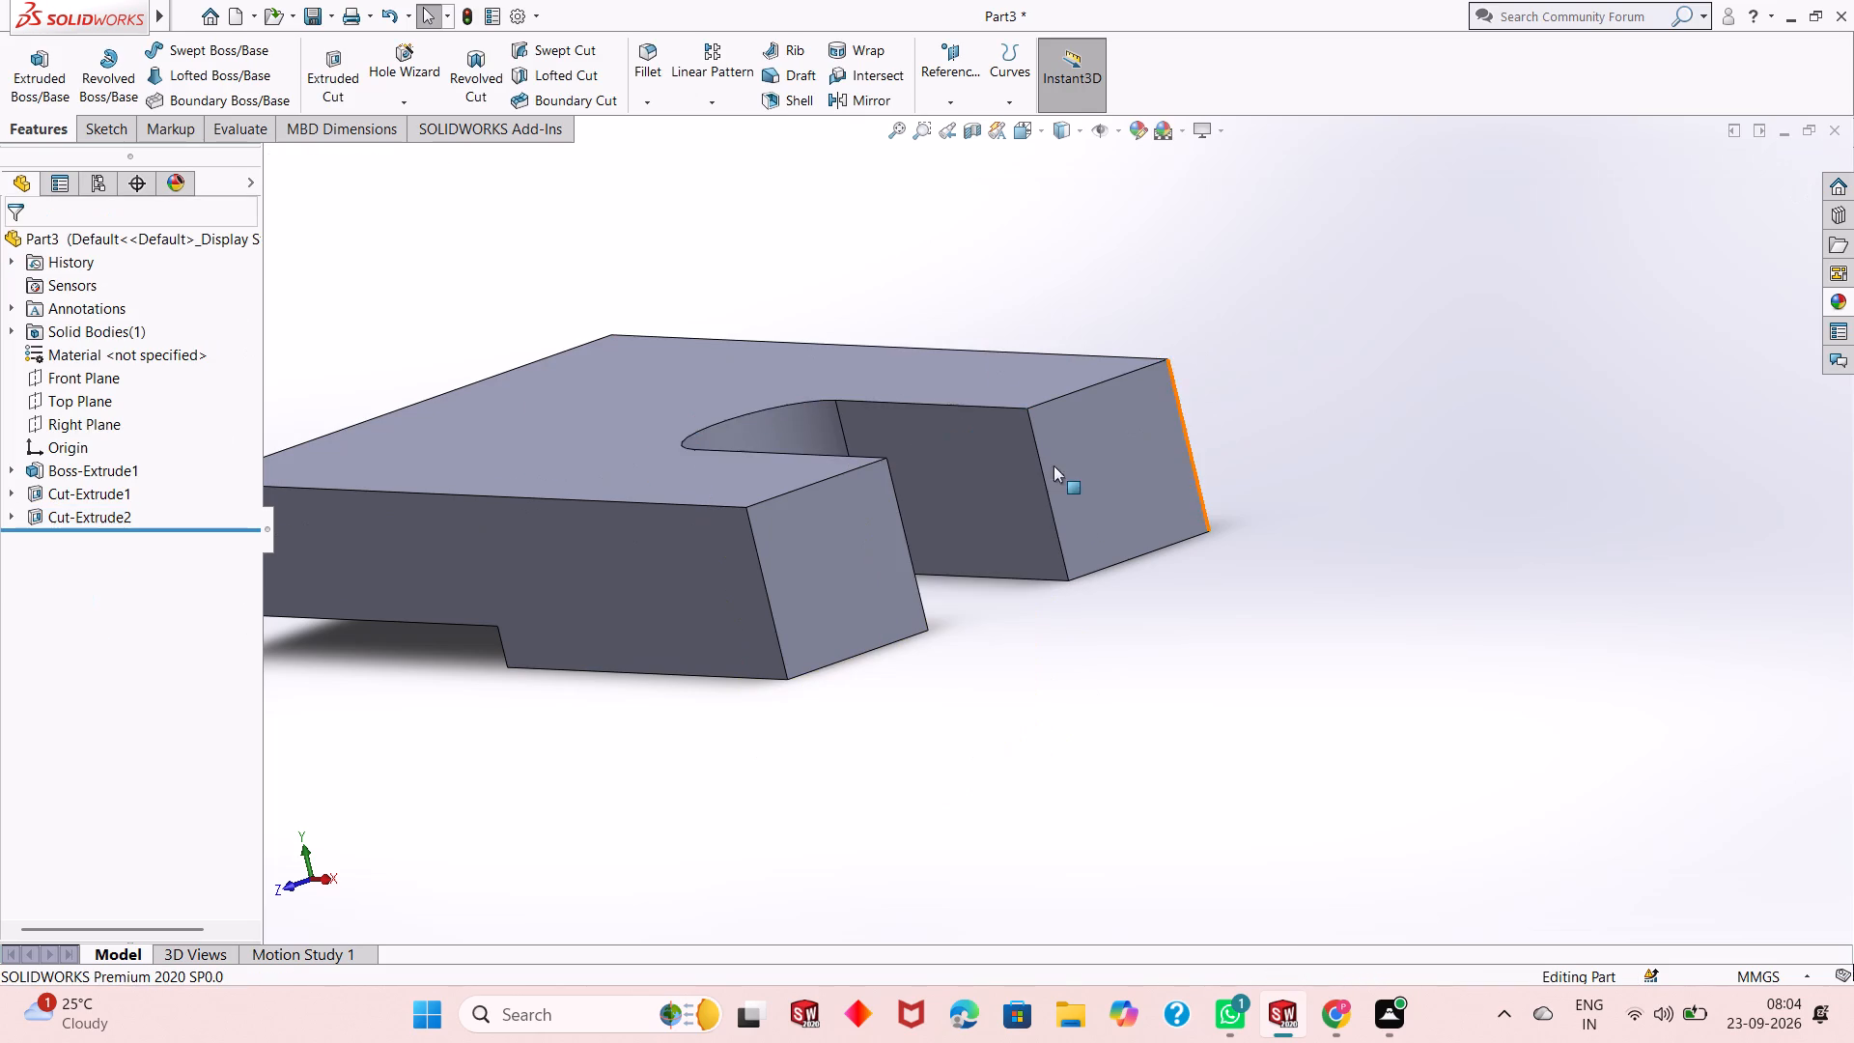
Examine the block with its cut slot from several angles.
scroll(886, 550, "up", 1)
scroll(885, 661, "up", 1)
middle_click_drag(885, 662, 1030, 573)
scroll(1030, 573, "up", 1)
scroll(793, 438, "down", 1)
middle_click_drag(781, 452, 816, 667)
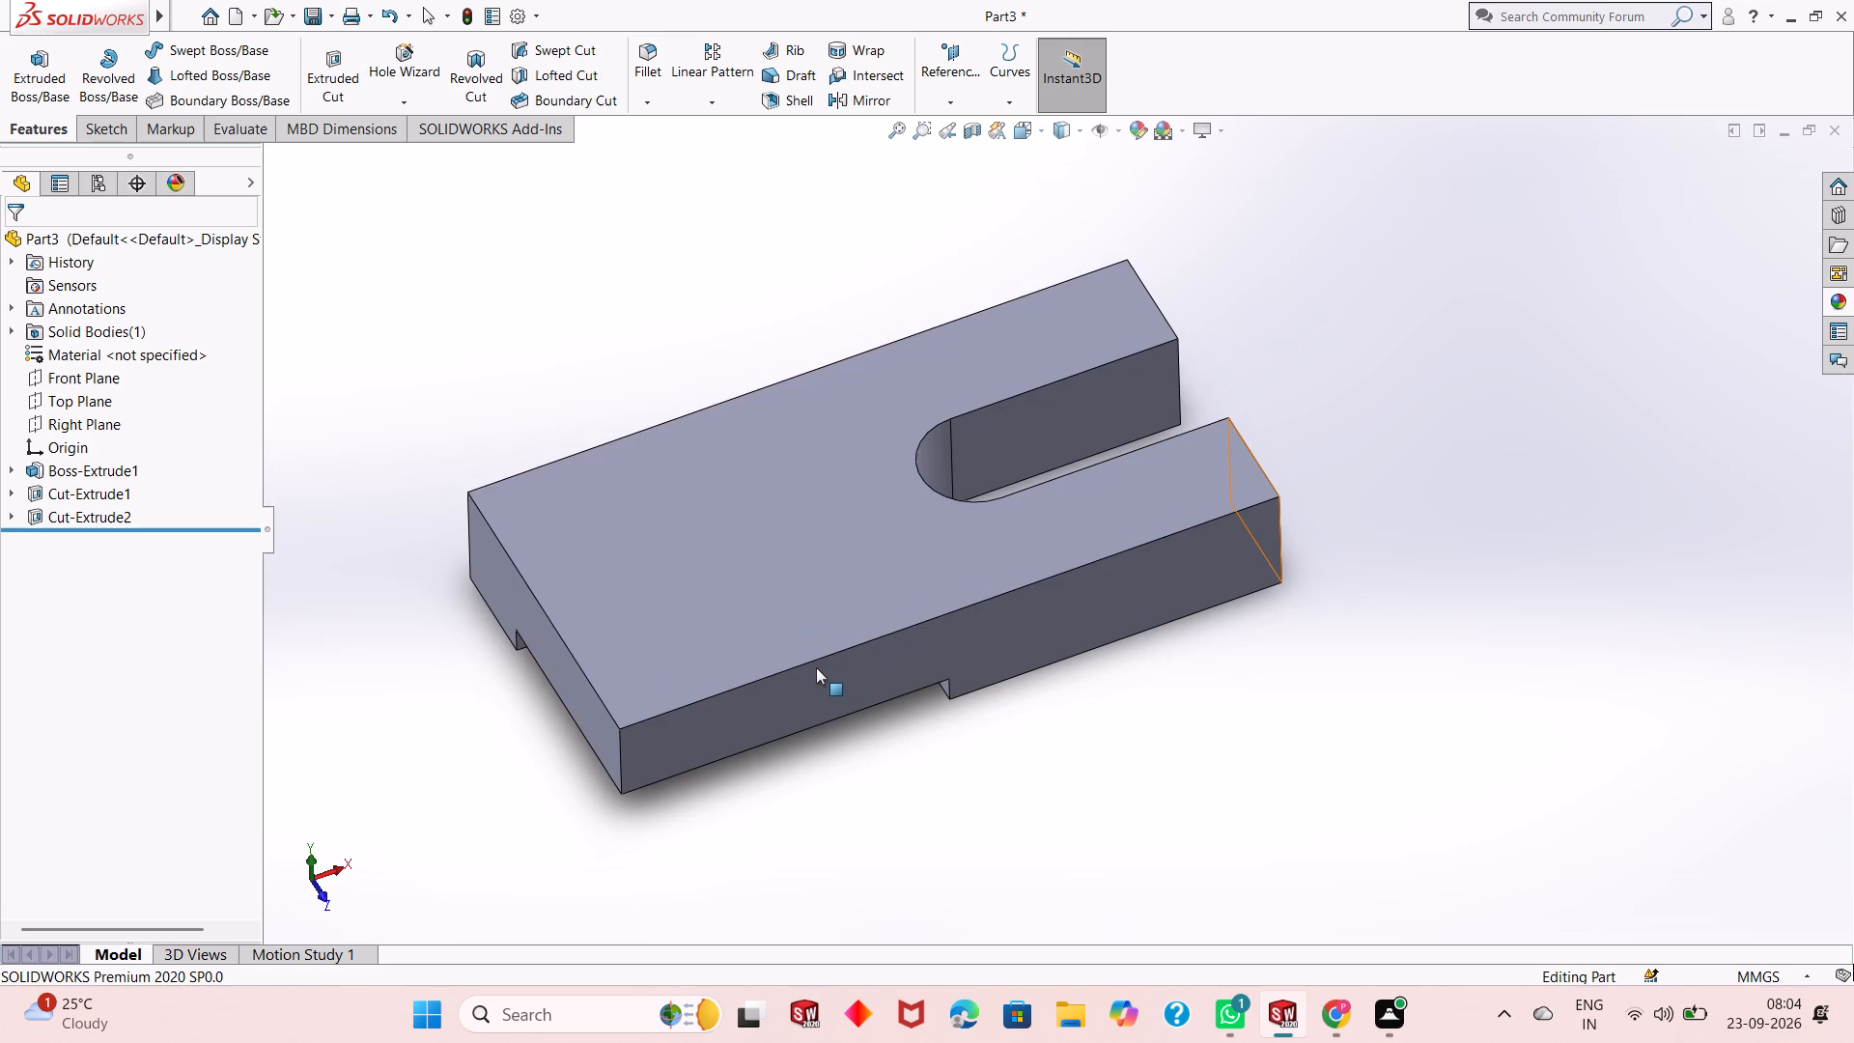
Examine the block's round-ended slot and underside corner recess from above, below and the uncut short end.
scroll(816, 667, "up", 1)
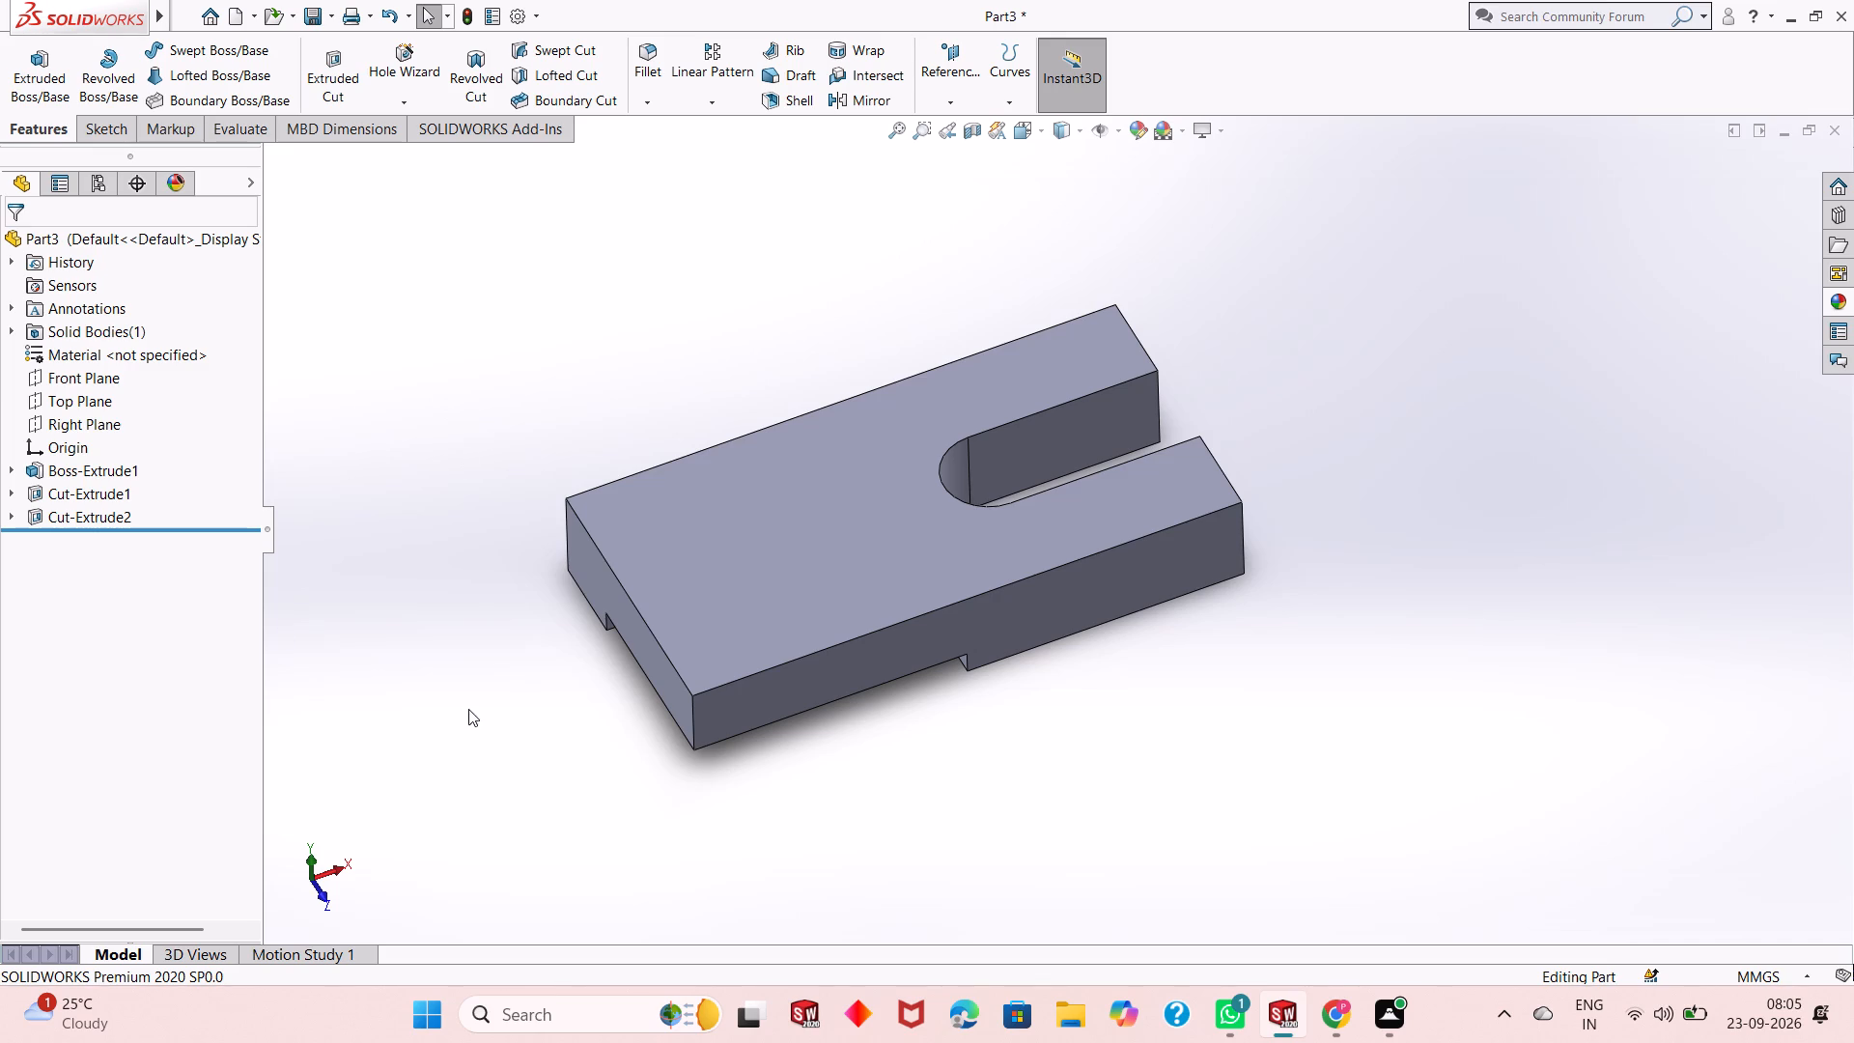
middle_click_drag(471, 709, 508, 578)
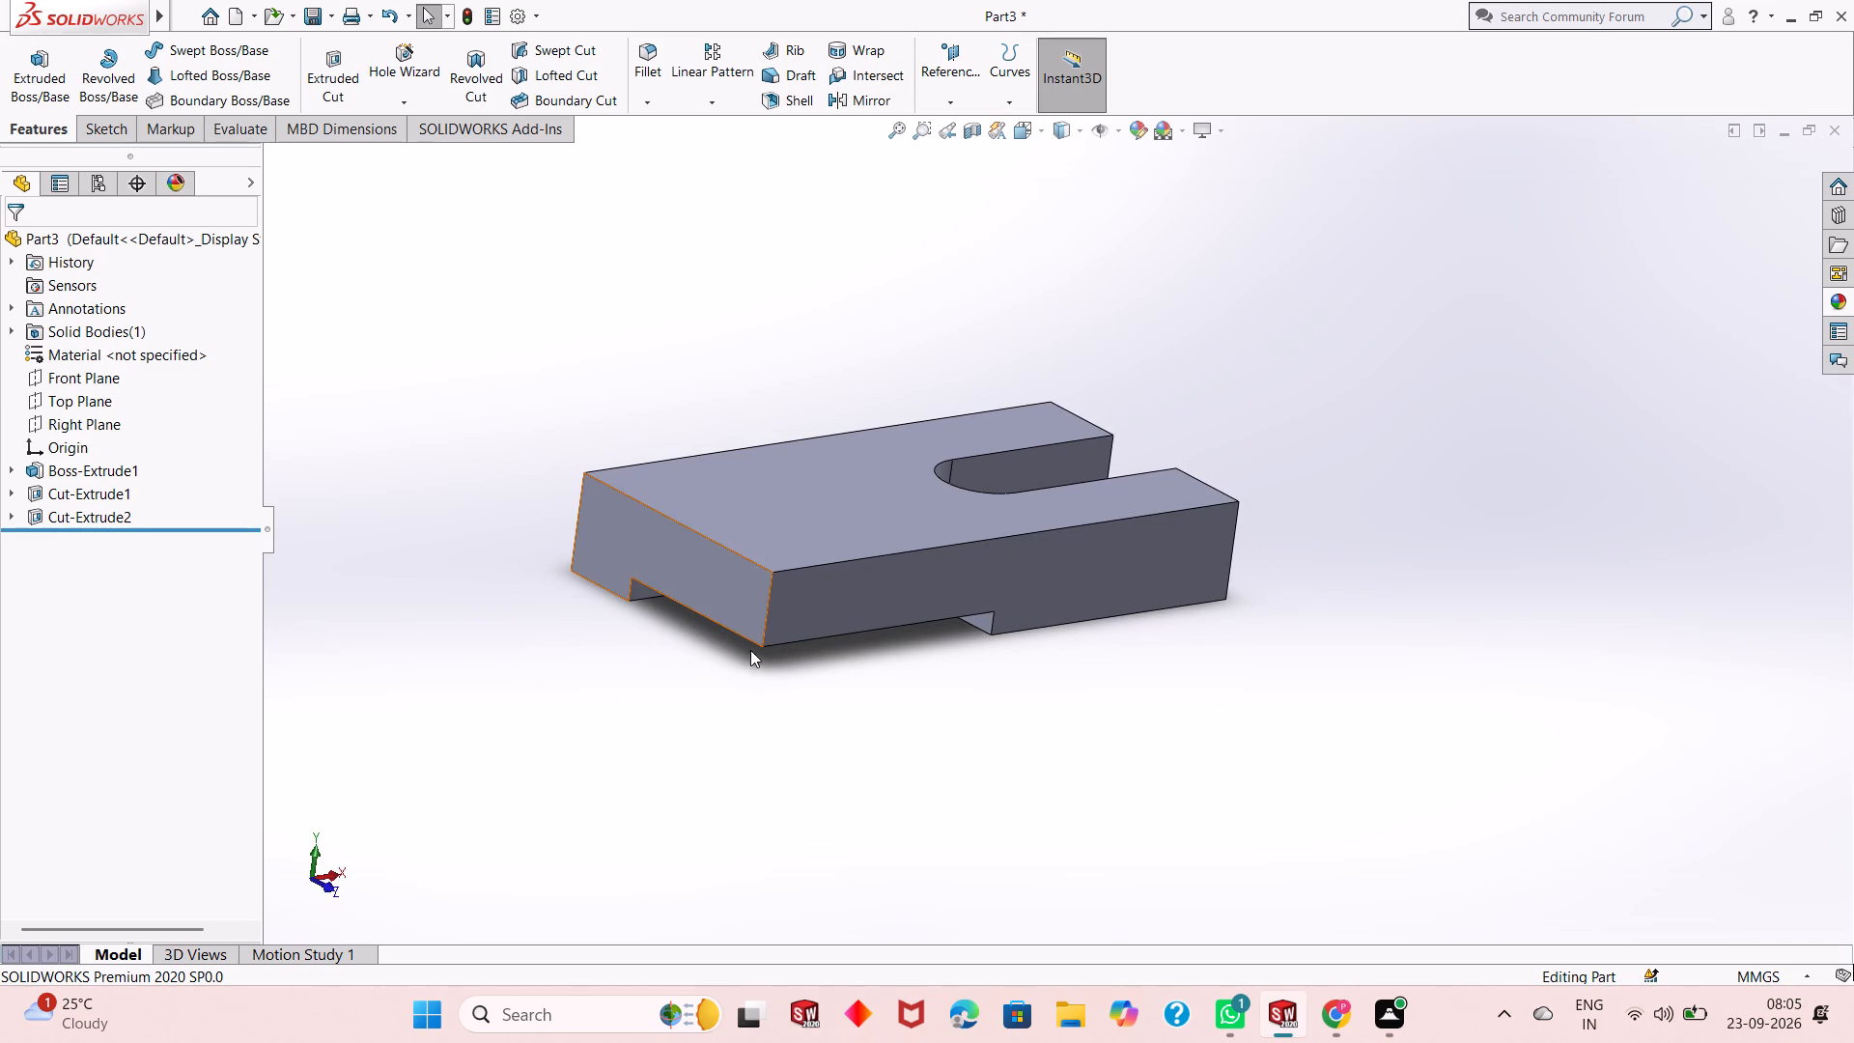
scroll(781, 652, "up", 1)
middle_click_drag(787, 643, 851, 564)
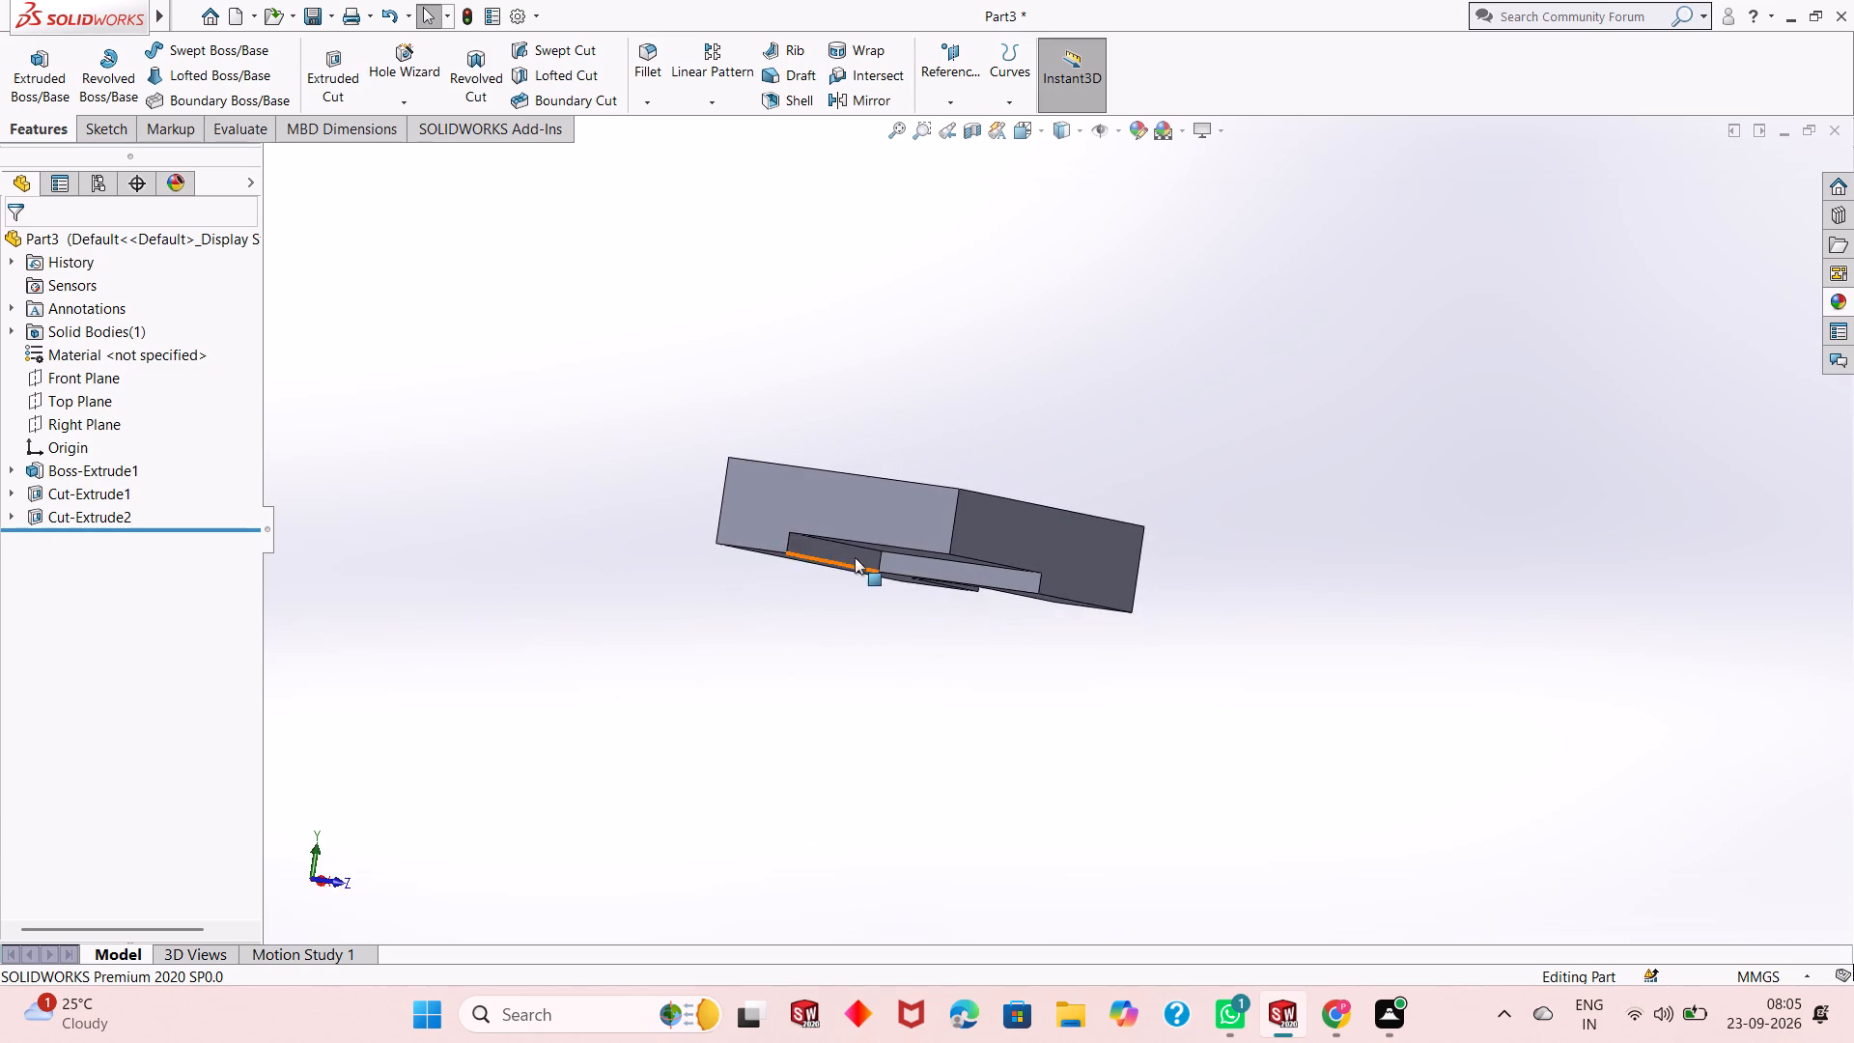
scroll(900, 447, "down", 2)
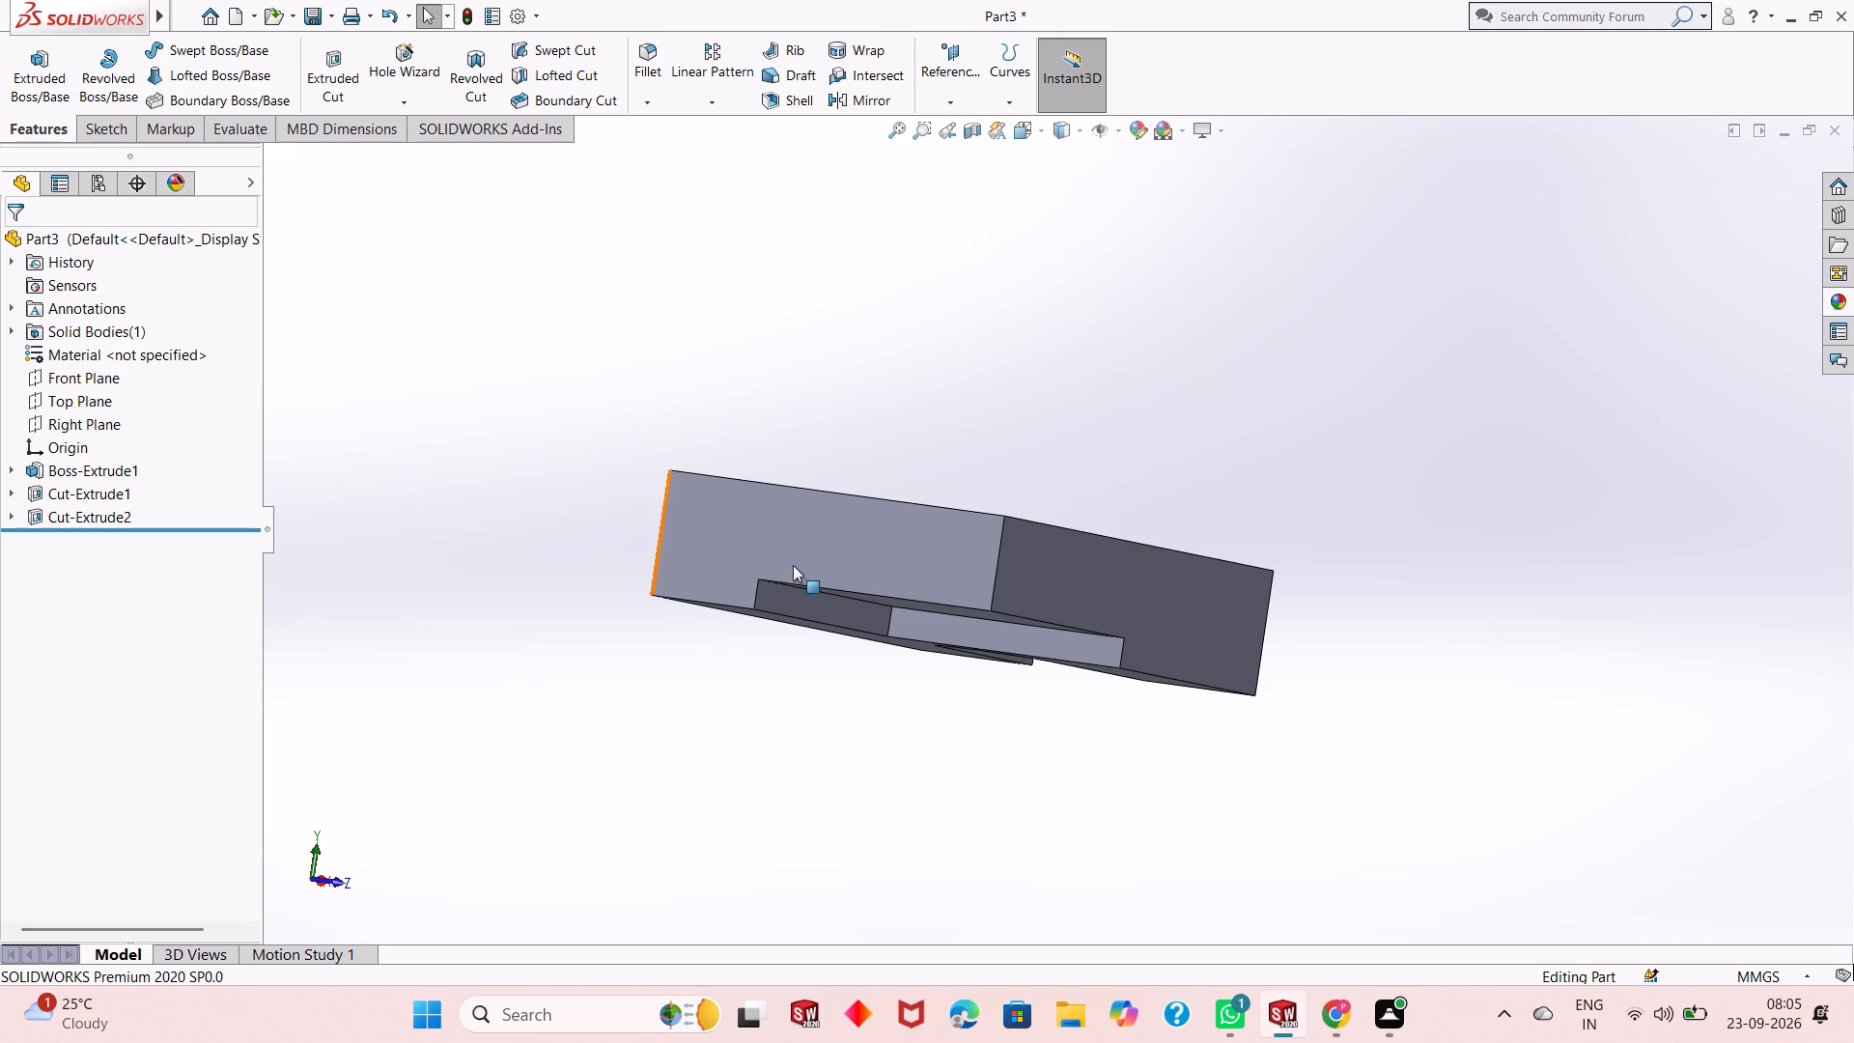
middle_click_drag(1078, 721, 1132, 689)
scroll(1131, 684, "up", 1)
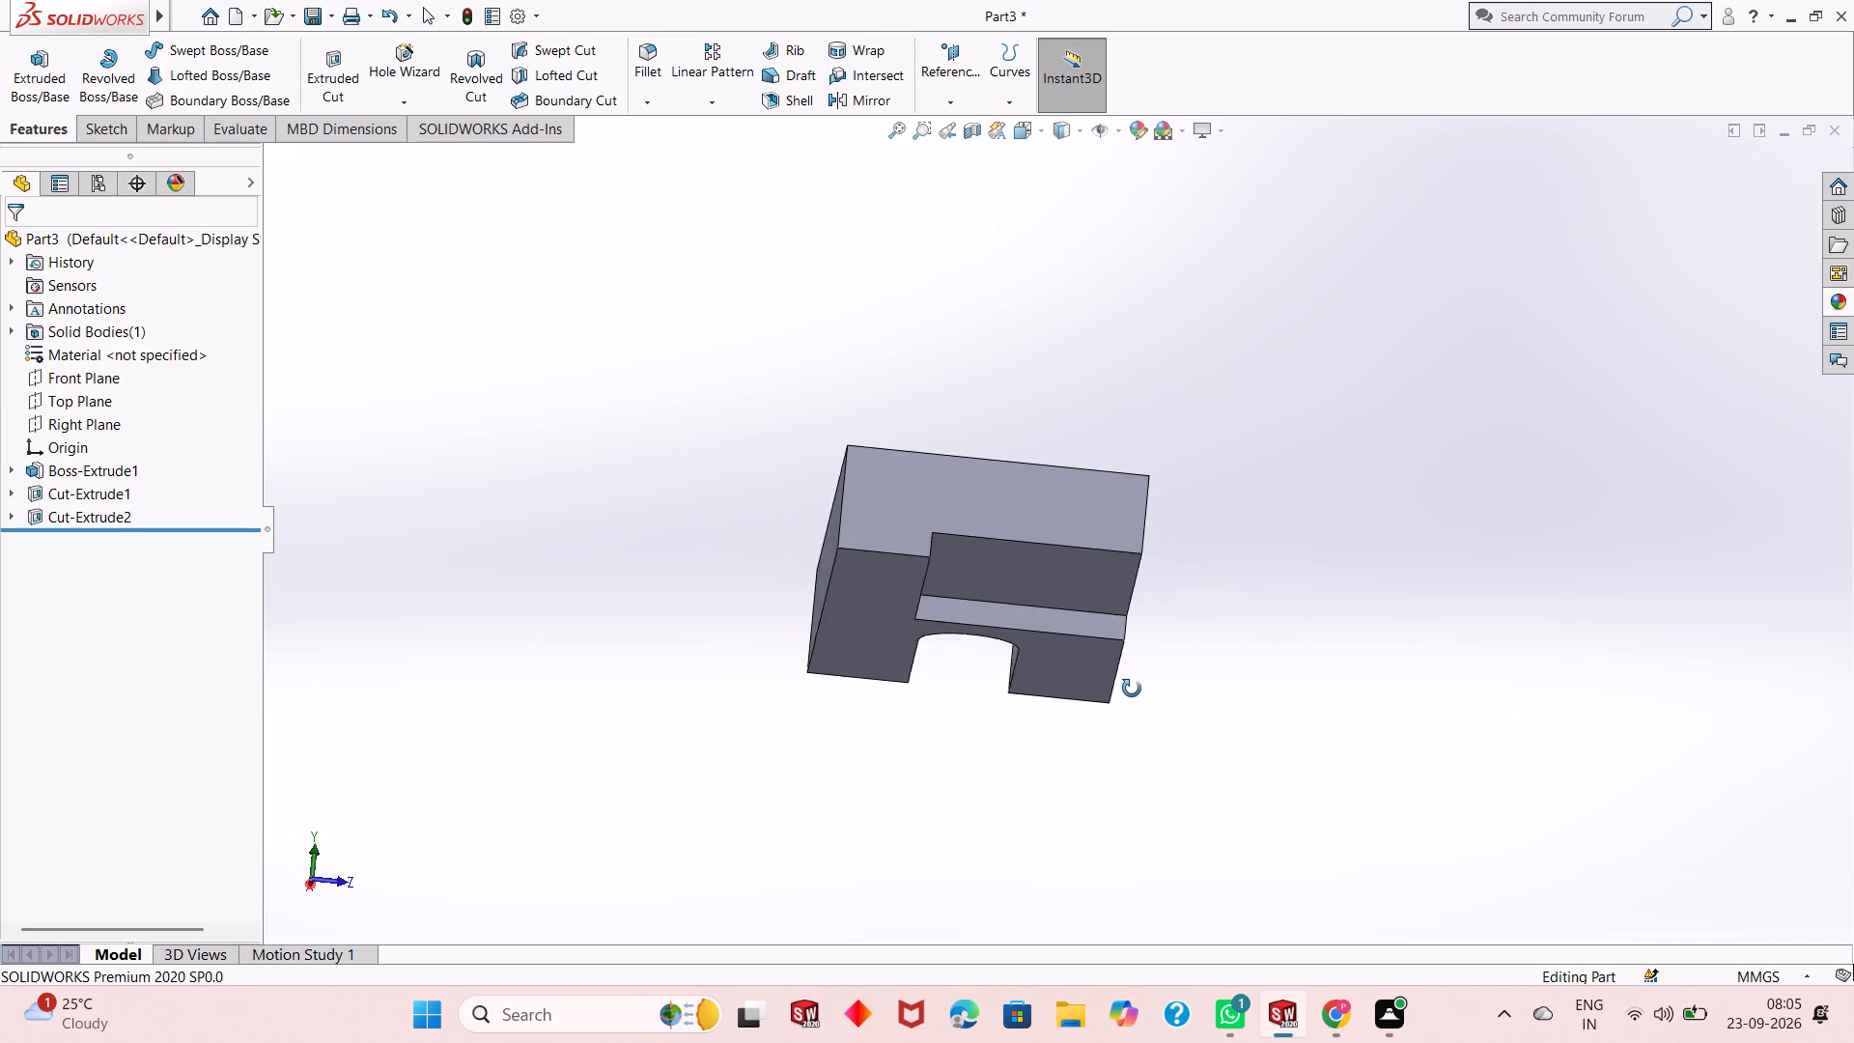
middle_click_drag(1132, 689, 1114, 813)
middle_click_drag(1110, 814, 1114, 771)
scroll(1072, 662, "down", 3)
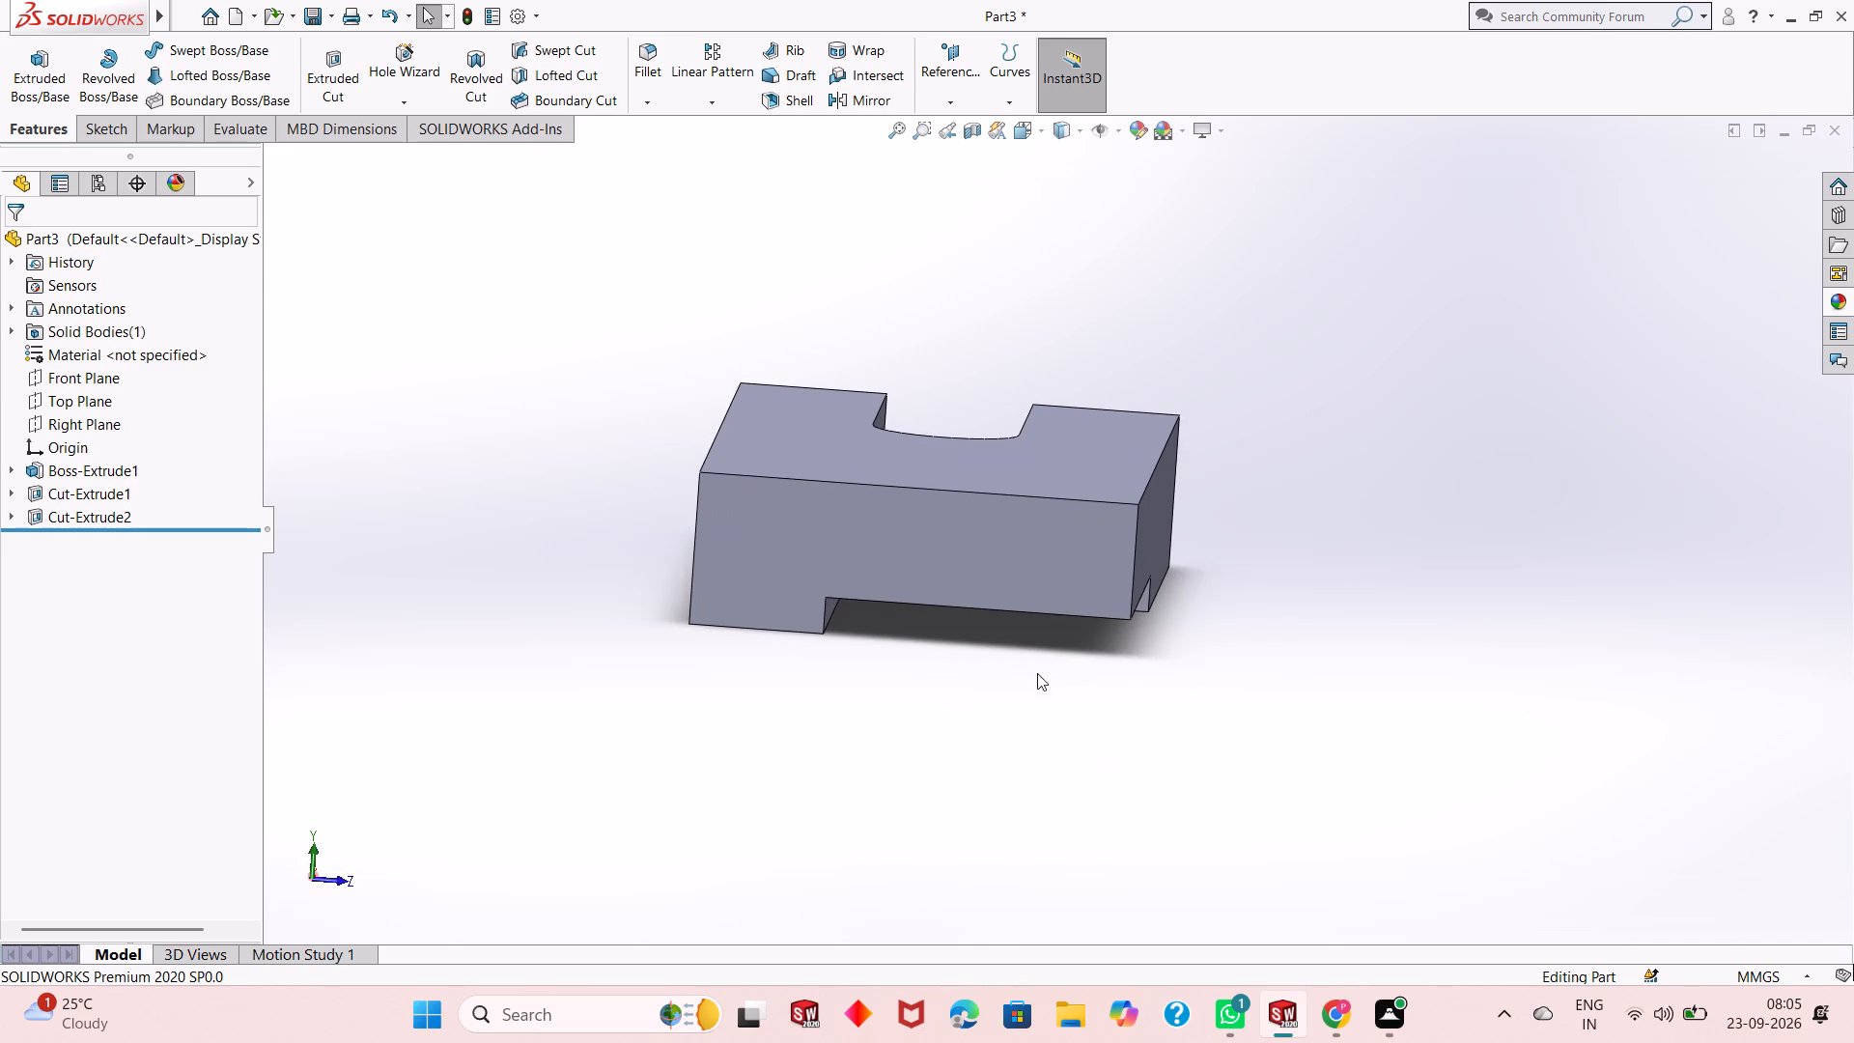
middle_click_drag(998, 743, 1016, 691)
scroll(983, 487, "down", 3)
middle_click_drag(983, 521, 963, 579)
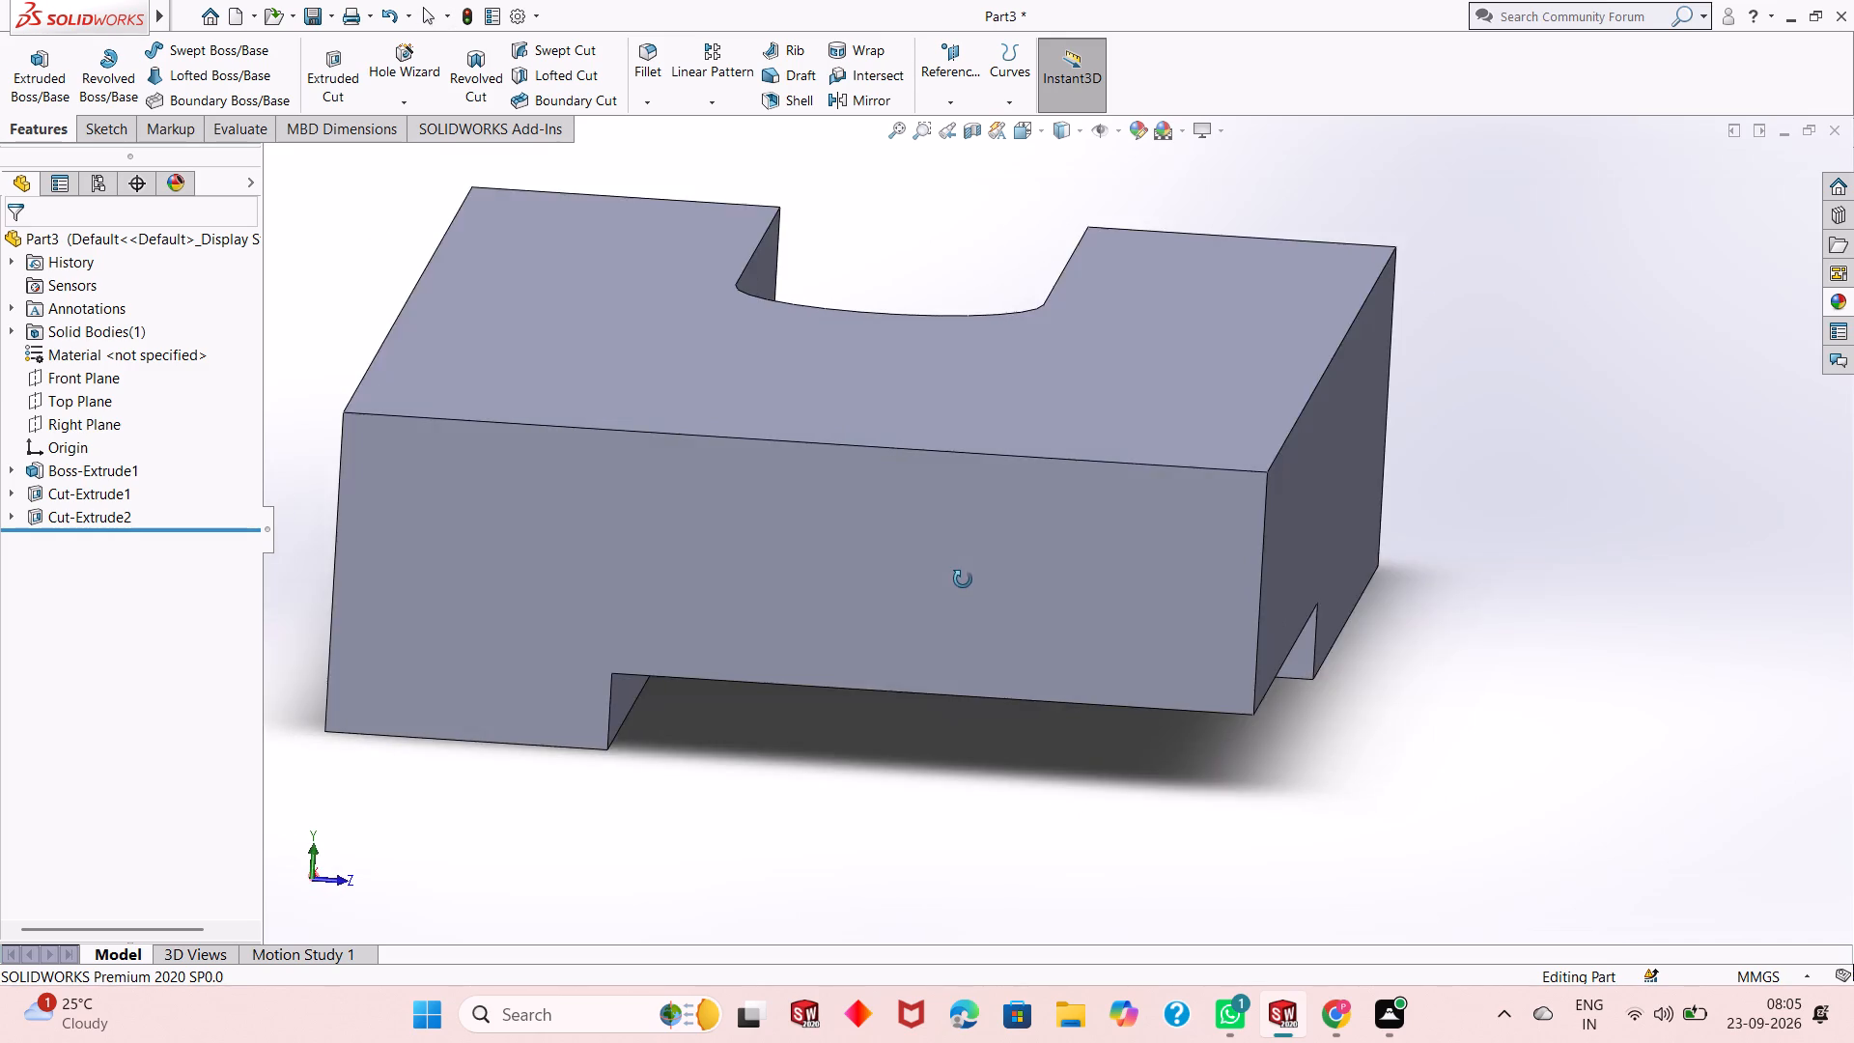
middle_click_drag(963, 579, 965, 545)
scroll(965, 545, "up", 2)
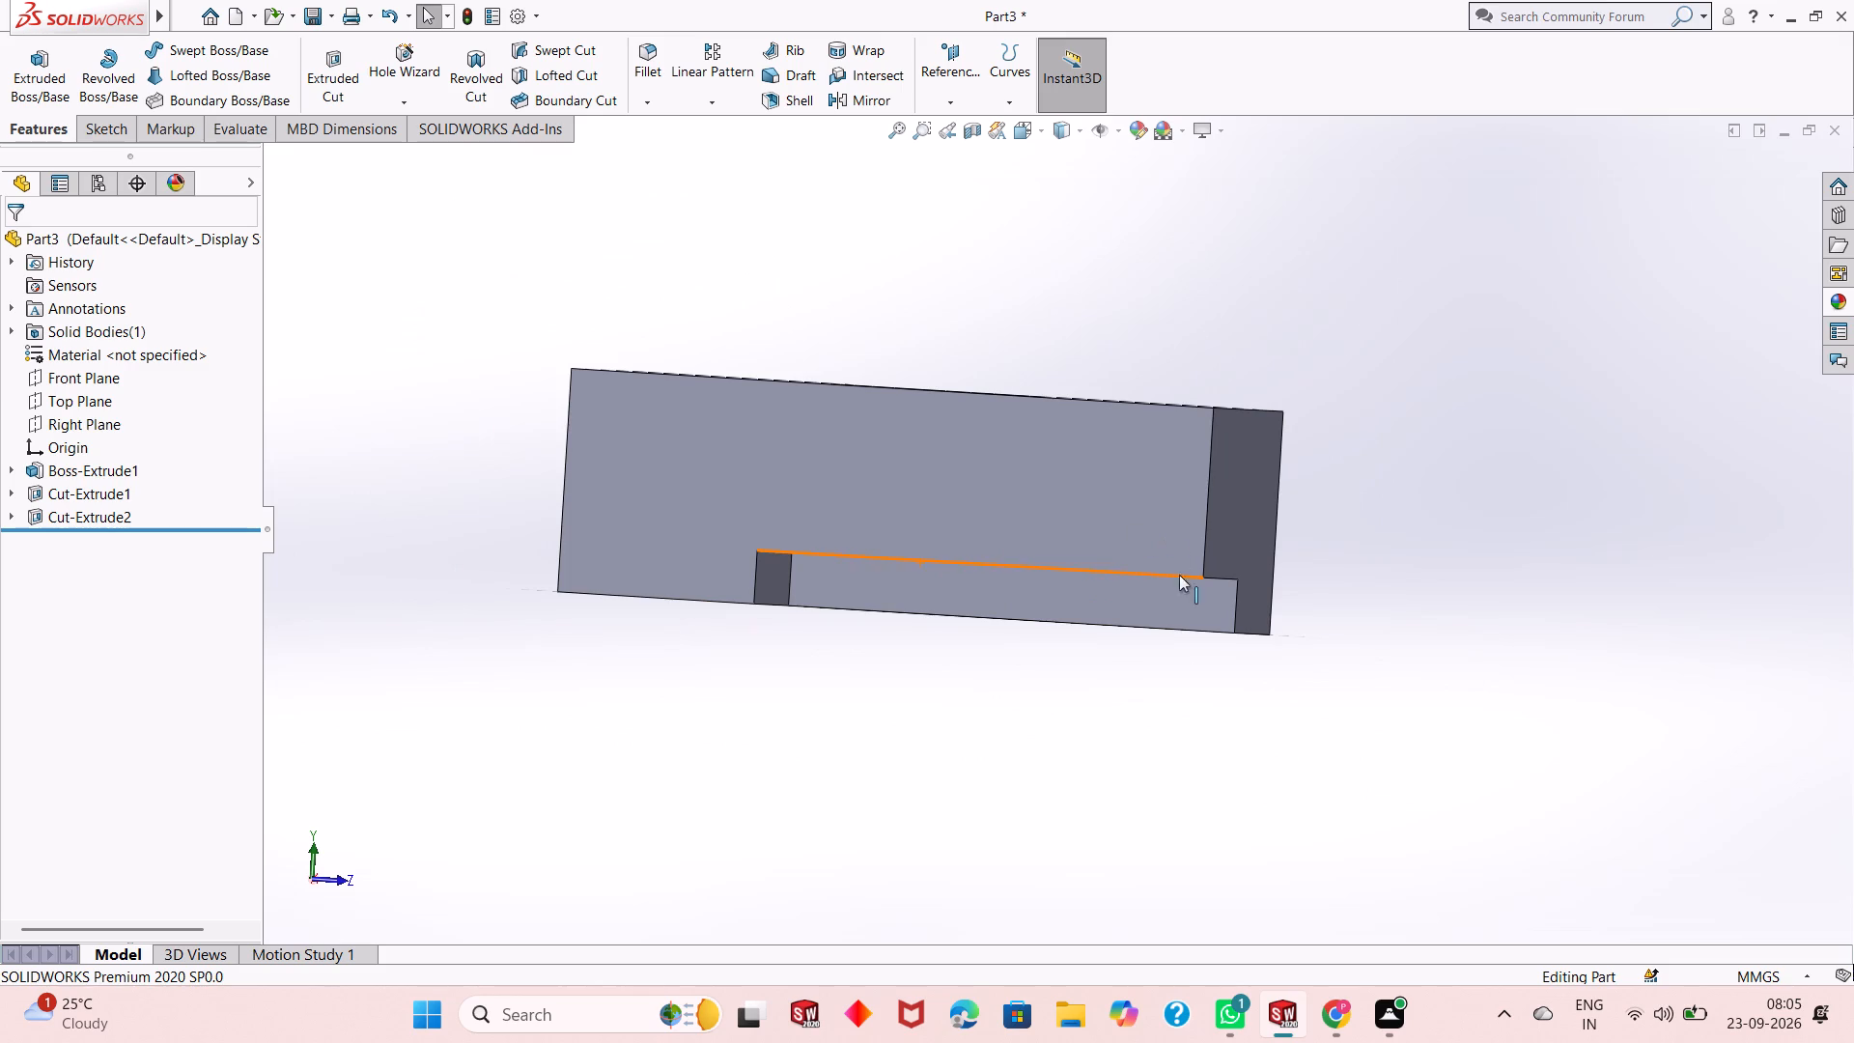
middle_click_drag(1158, 670, 1131, 713)
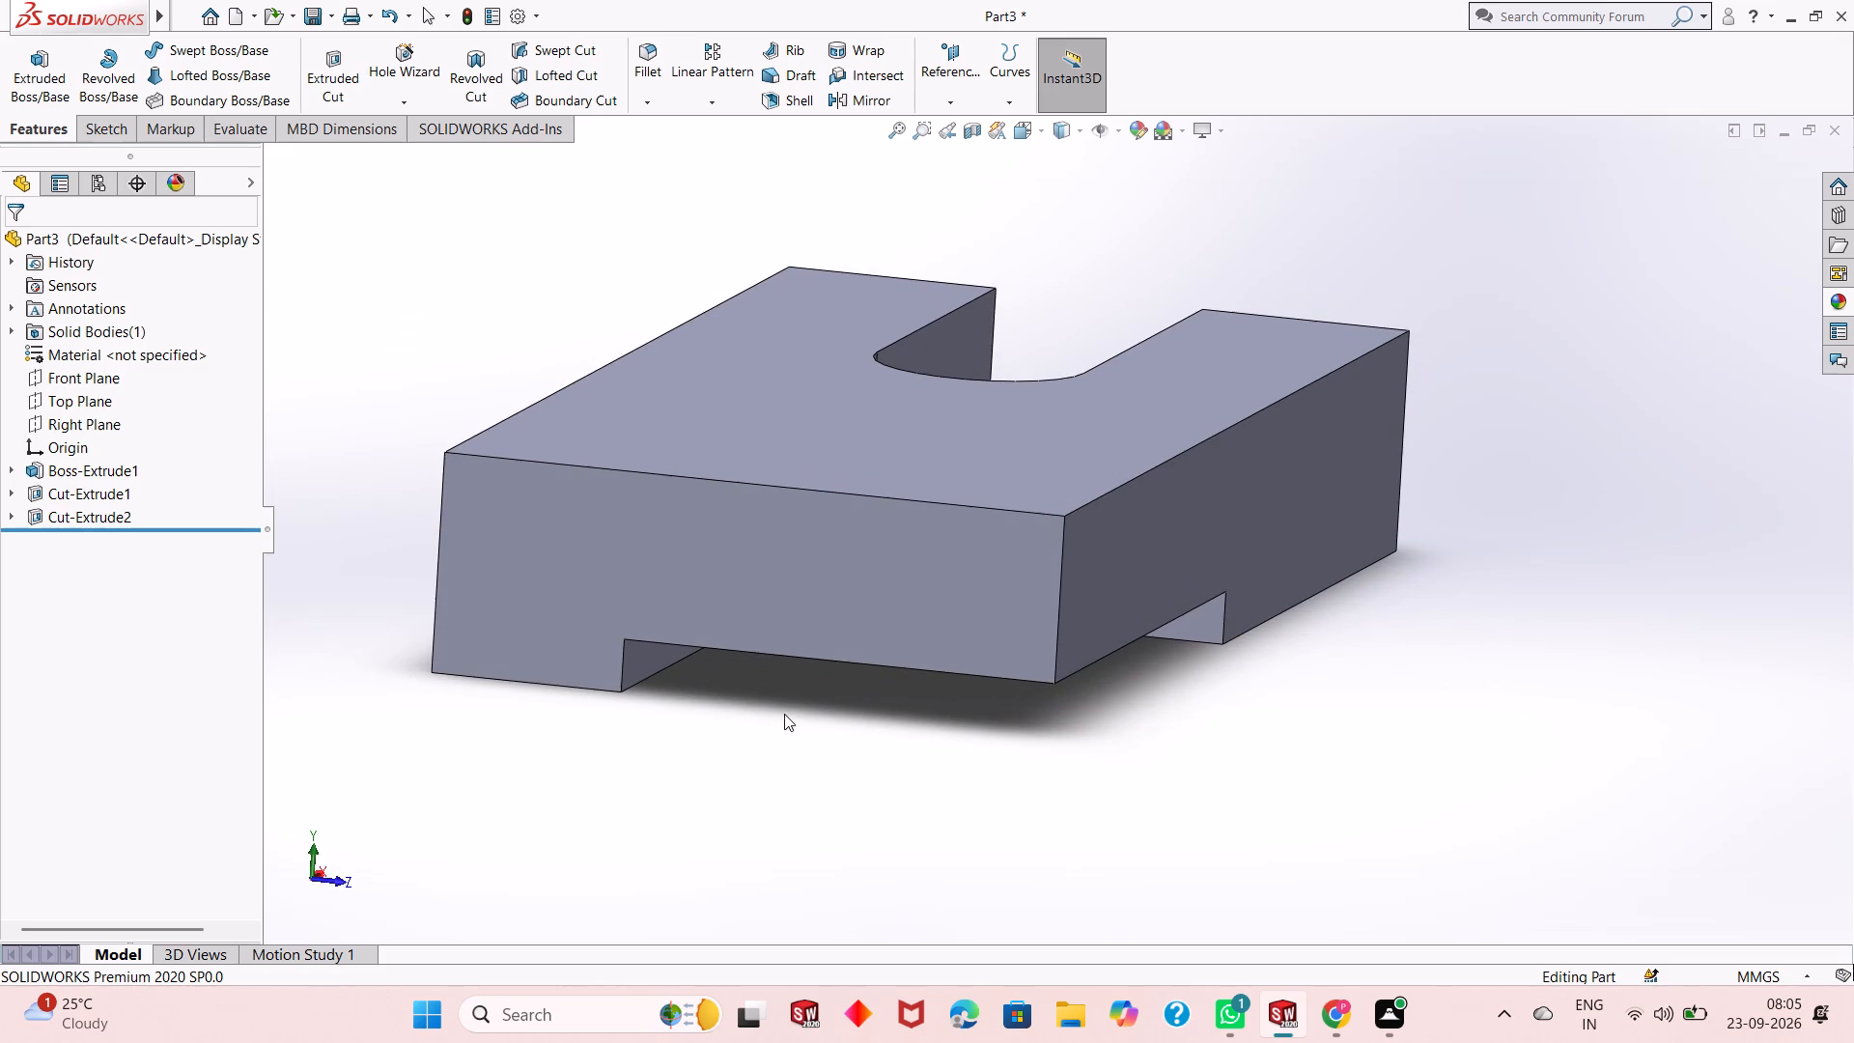
middle_click_drag(782, 718, 794, 709)
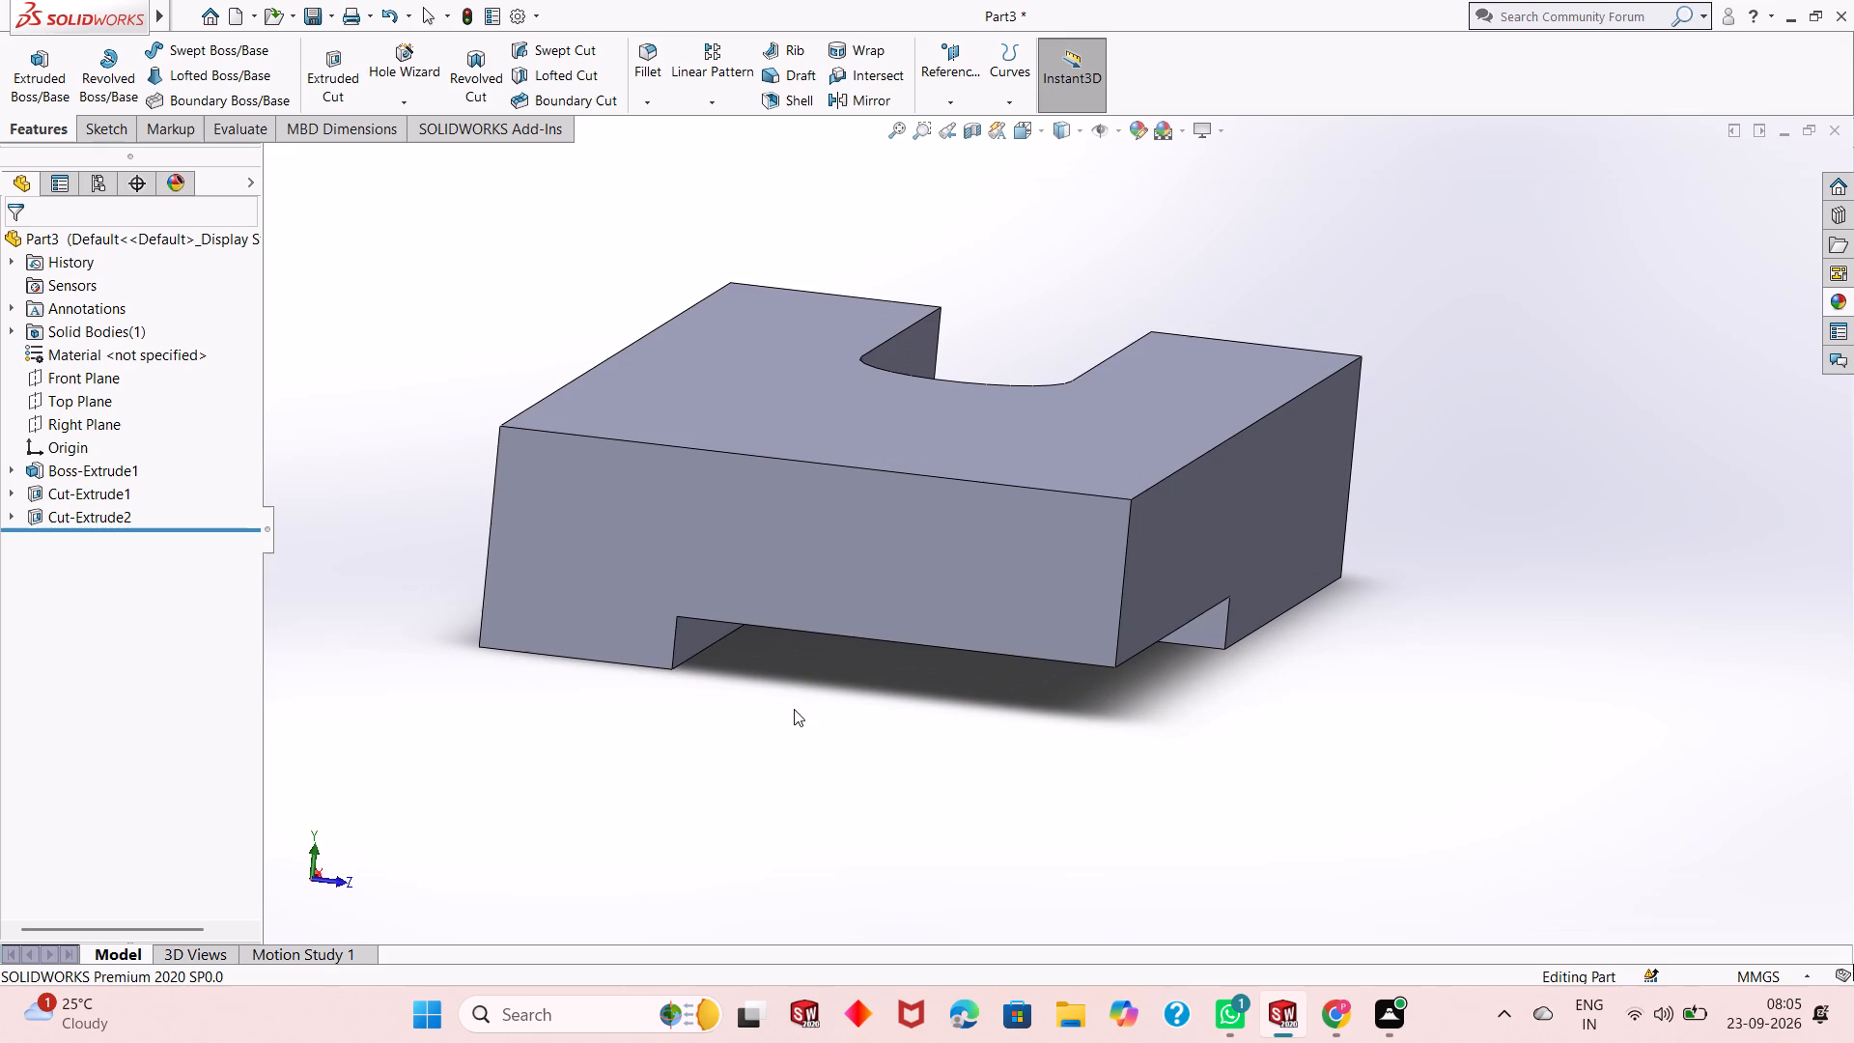
scroll(828, 612, "down", 2)
scroll(789, 707, "up", 1)
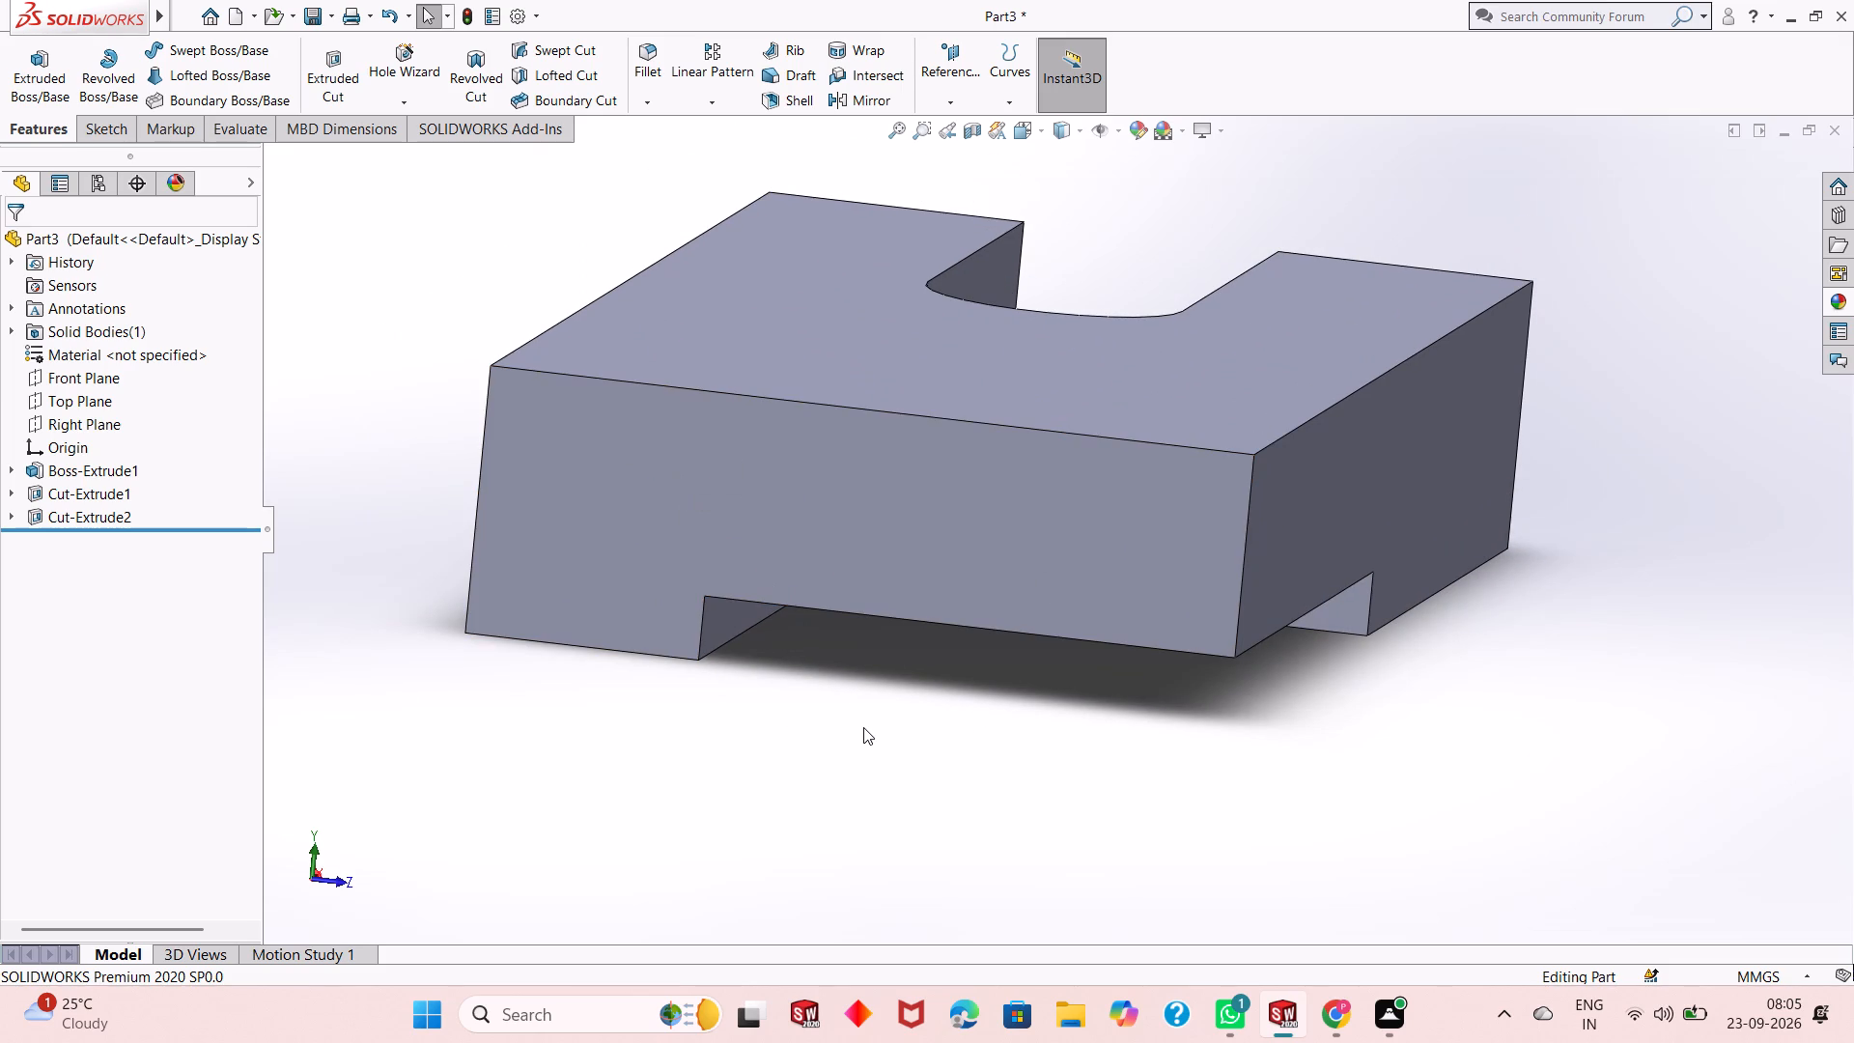
scroll(842, 704, "down", 3)
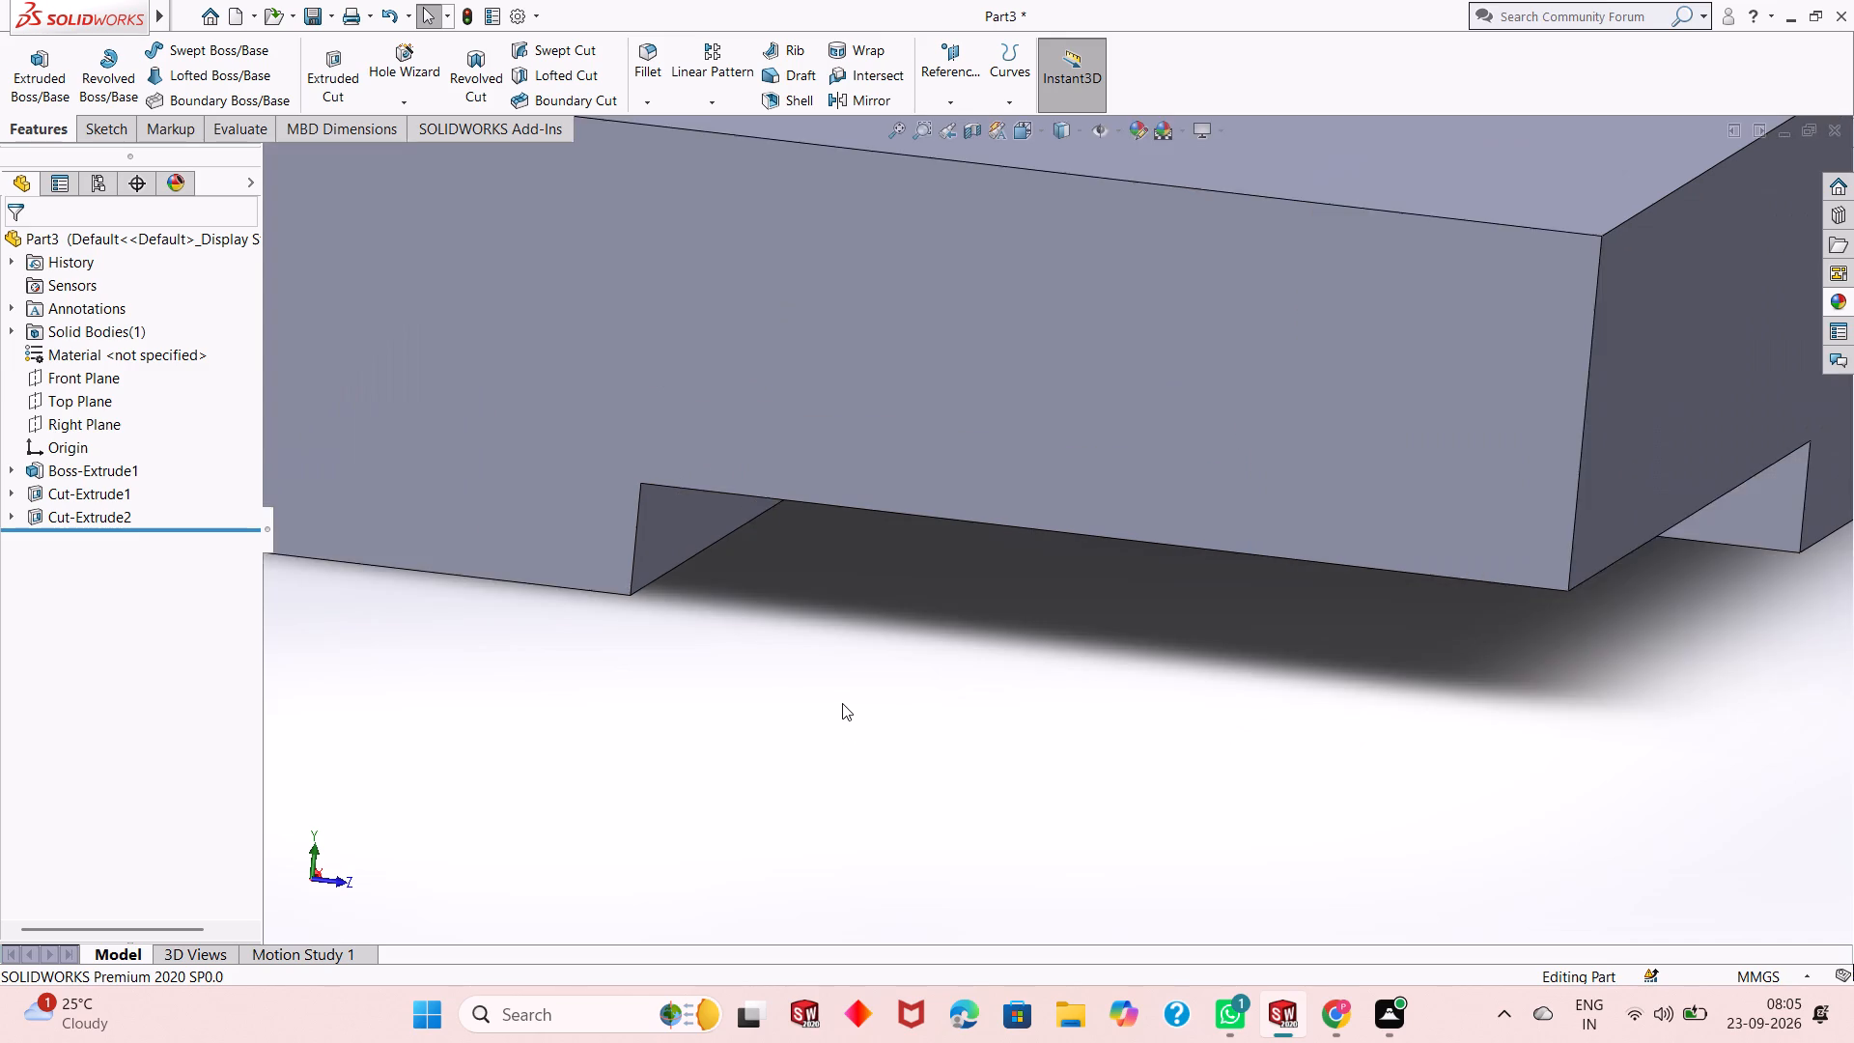
scroll(842, 703, "up", 5)
scroll(1083, 449, "down", 2)
scroll(894, 650, "up", 2)
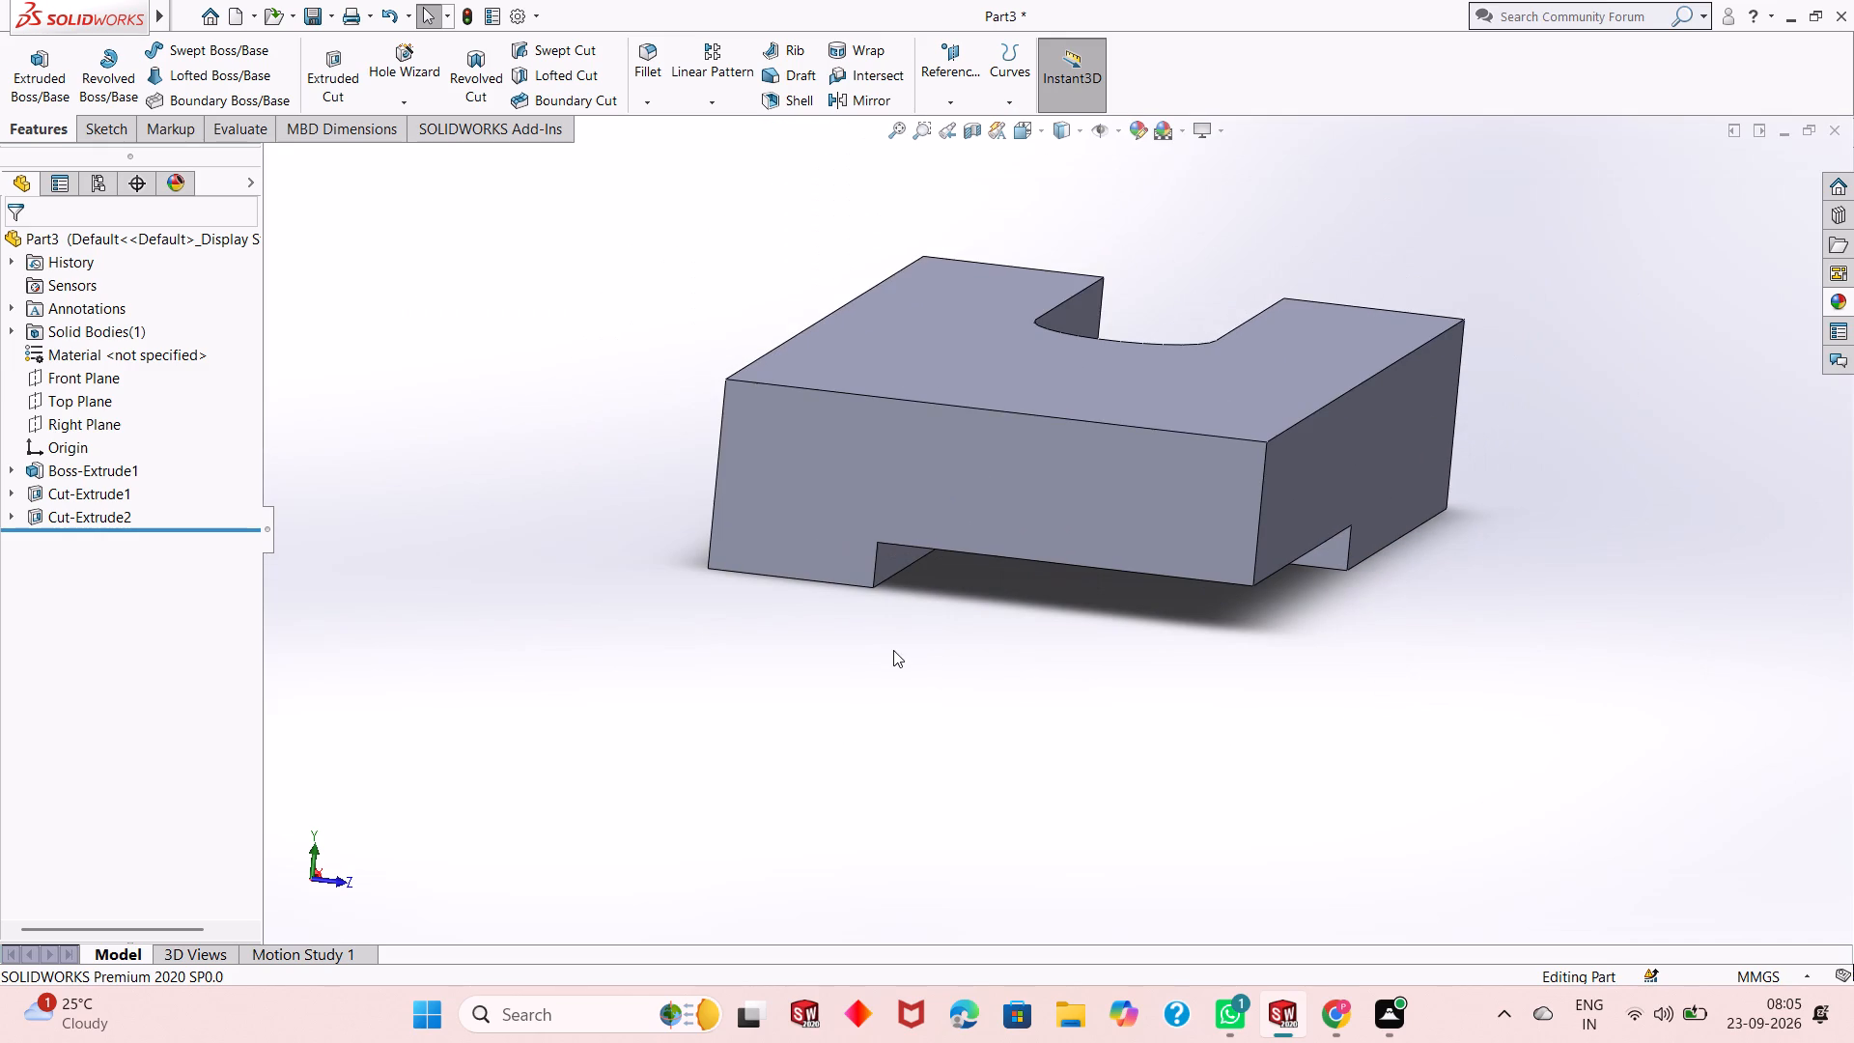
scroll(1215, 496, "down", 1)
scroll(864, 606, "up", 1)
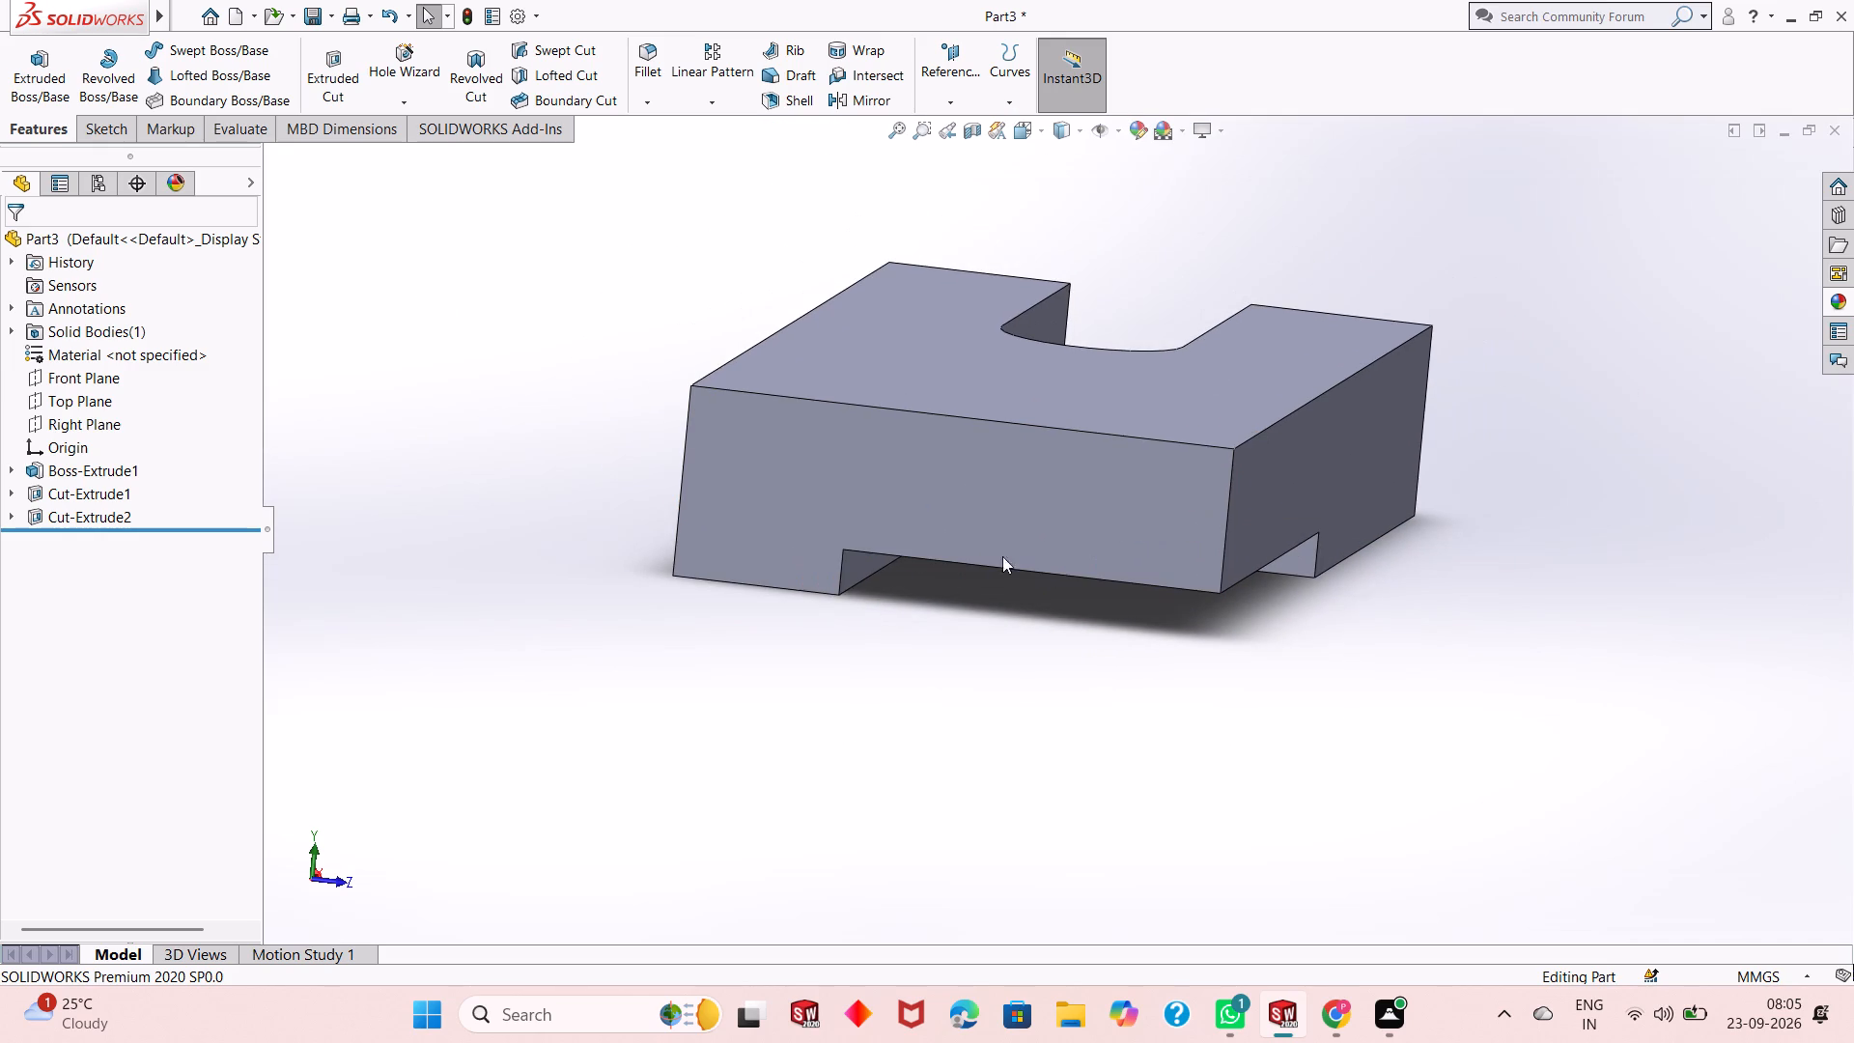
scroll(1096, 506, "down", 1)
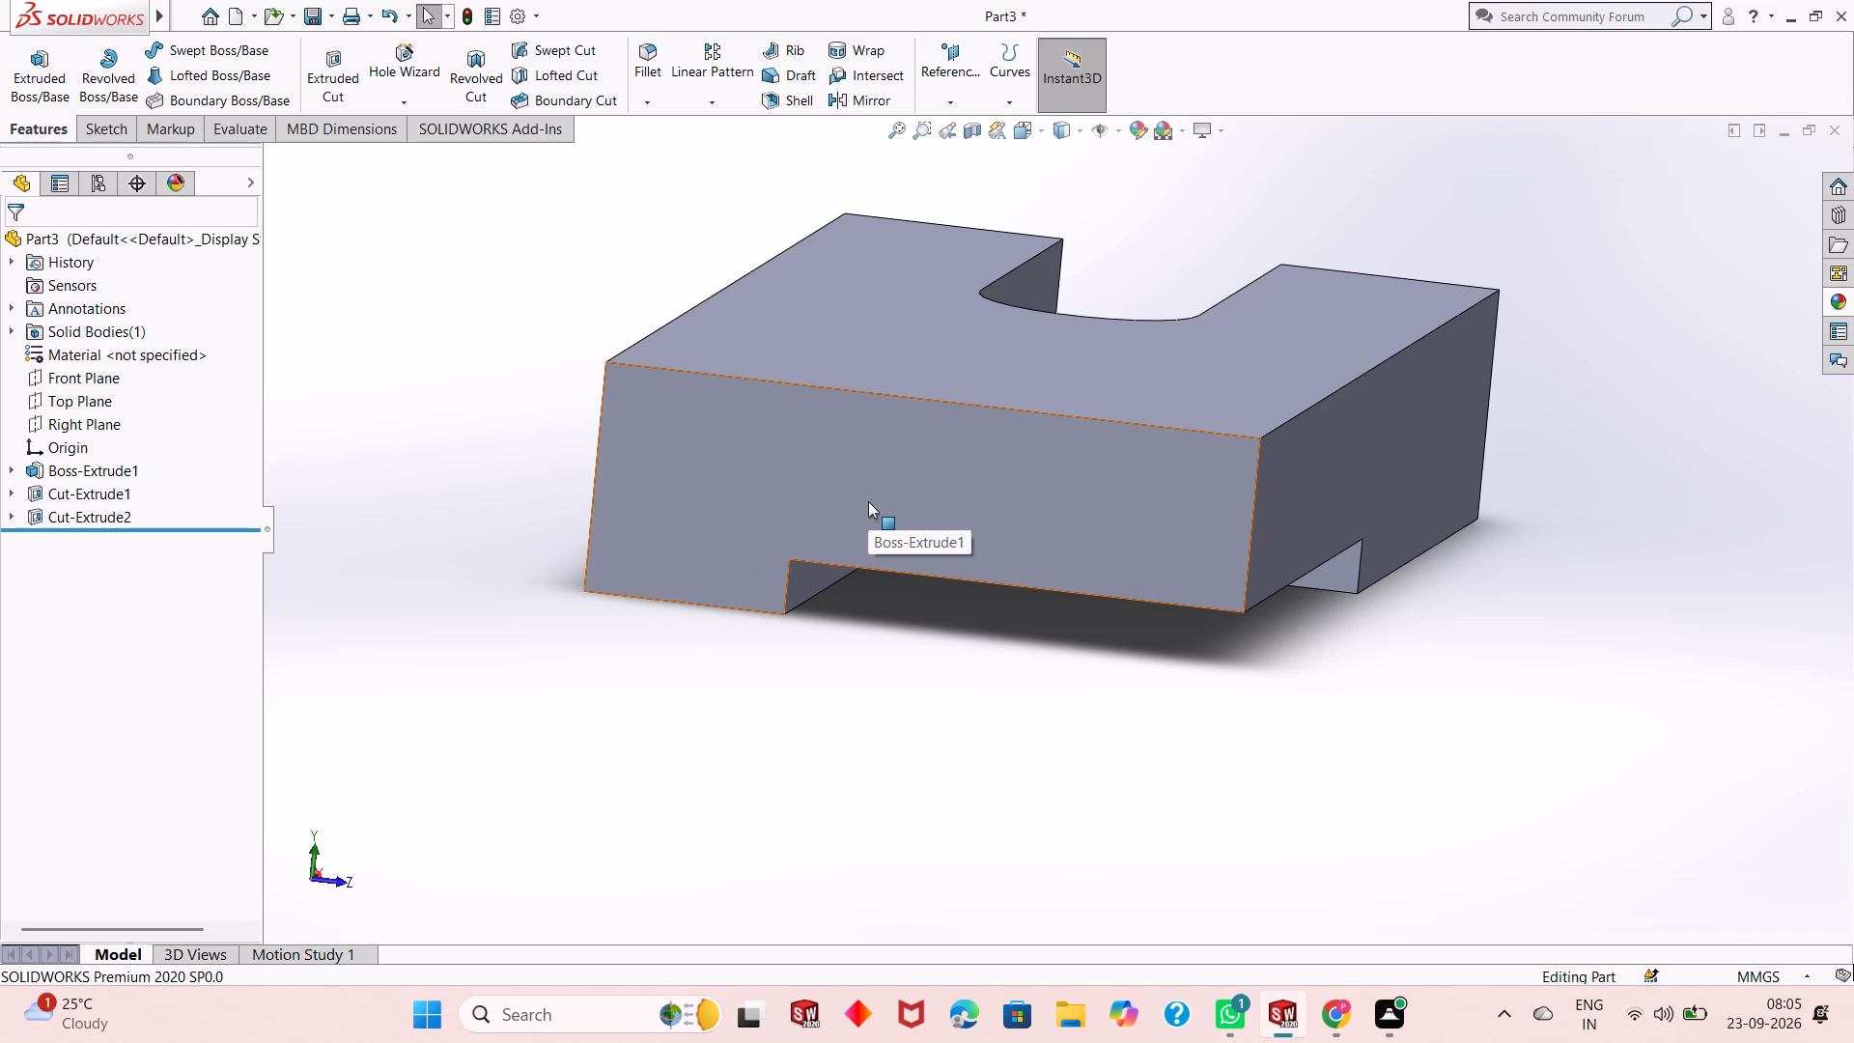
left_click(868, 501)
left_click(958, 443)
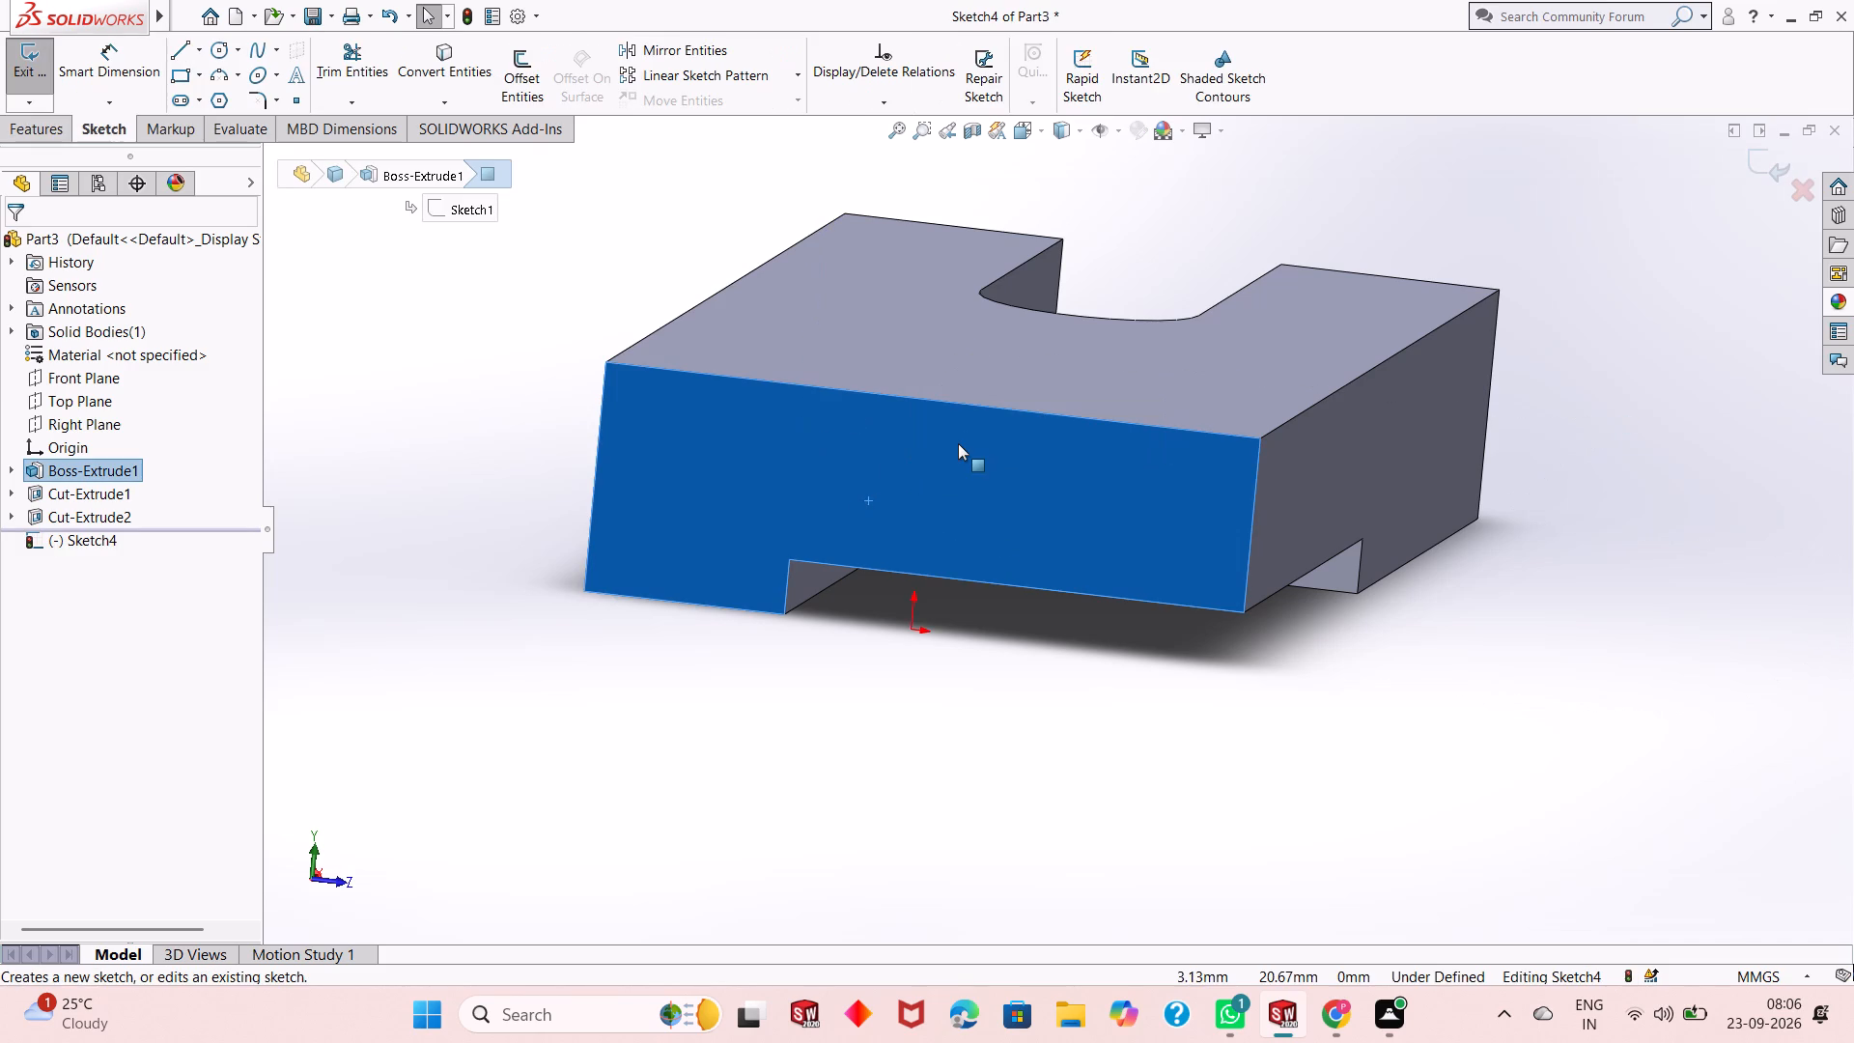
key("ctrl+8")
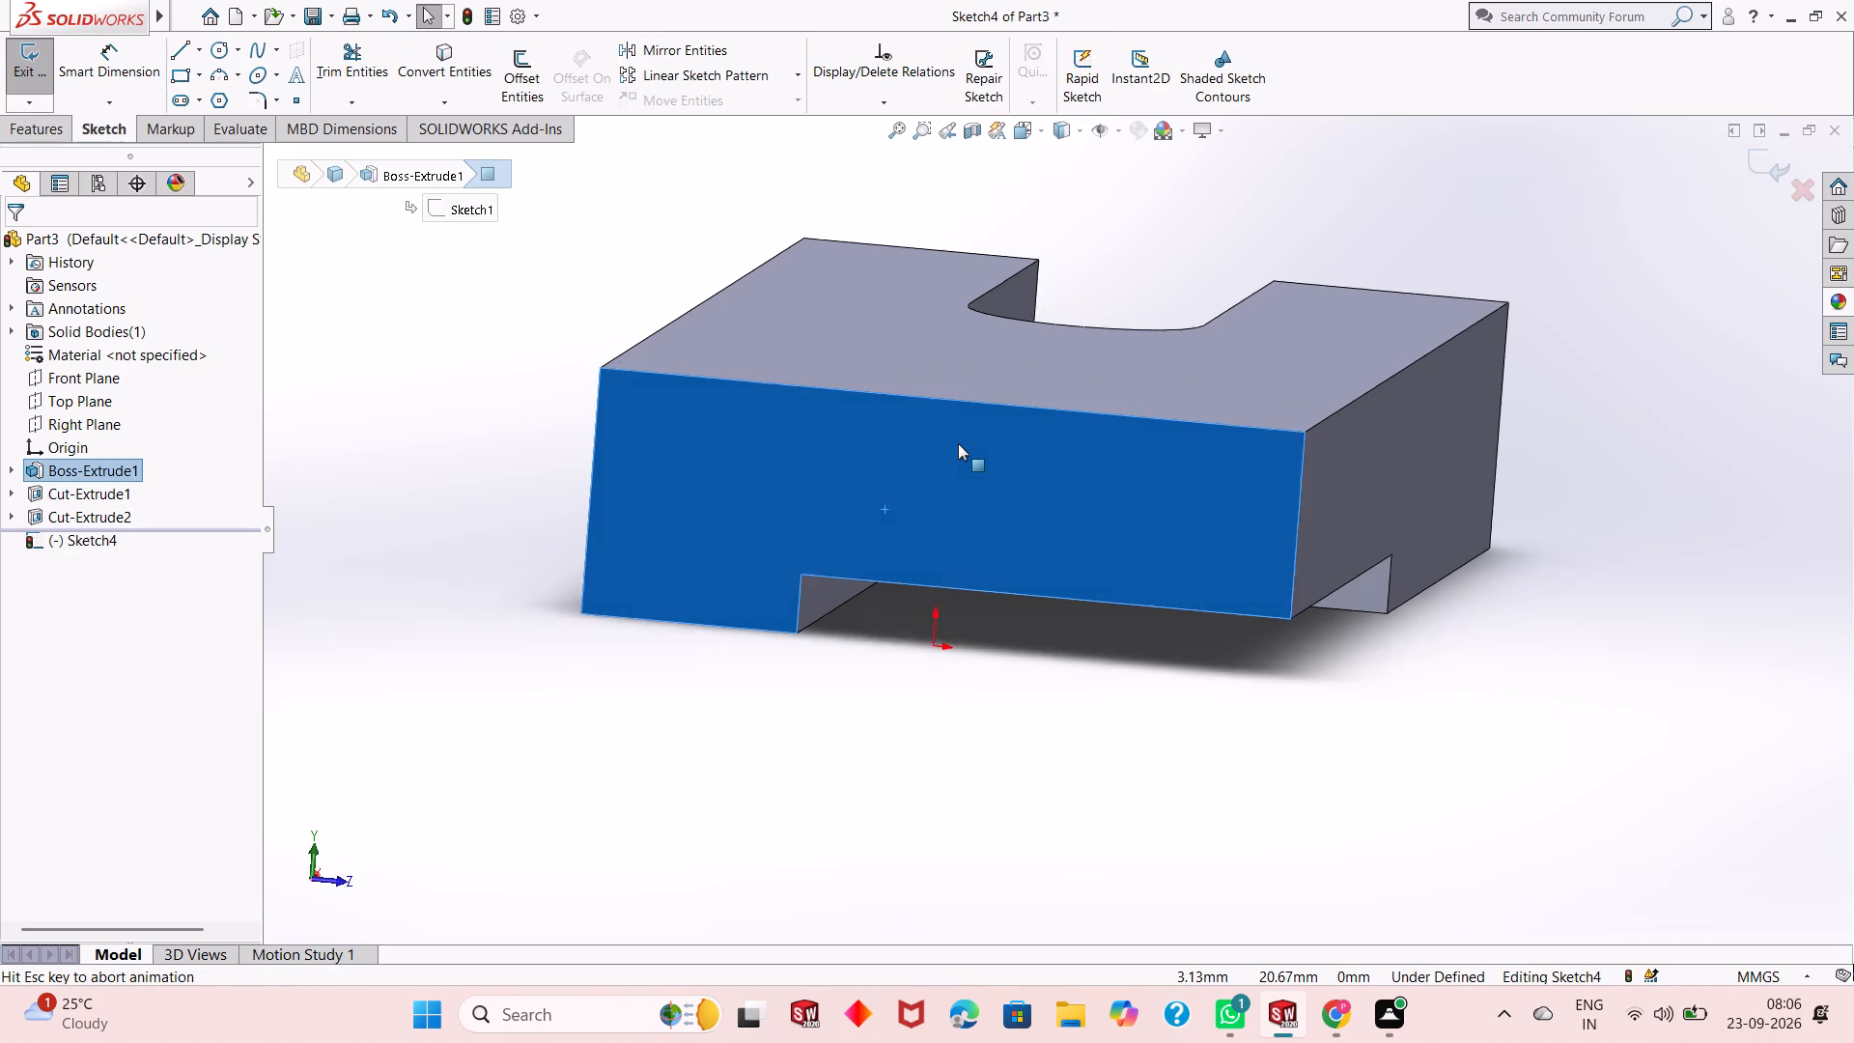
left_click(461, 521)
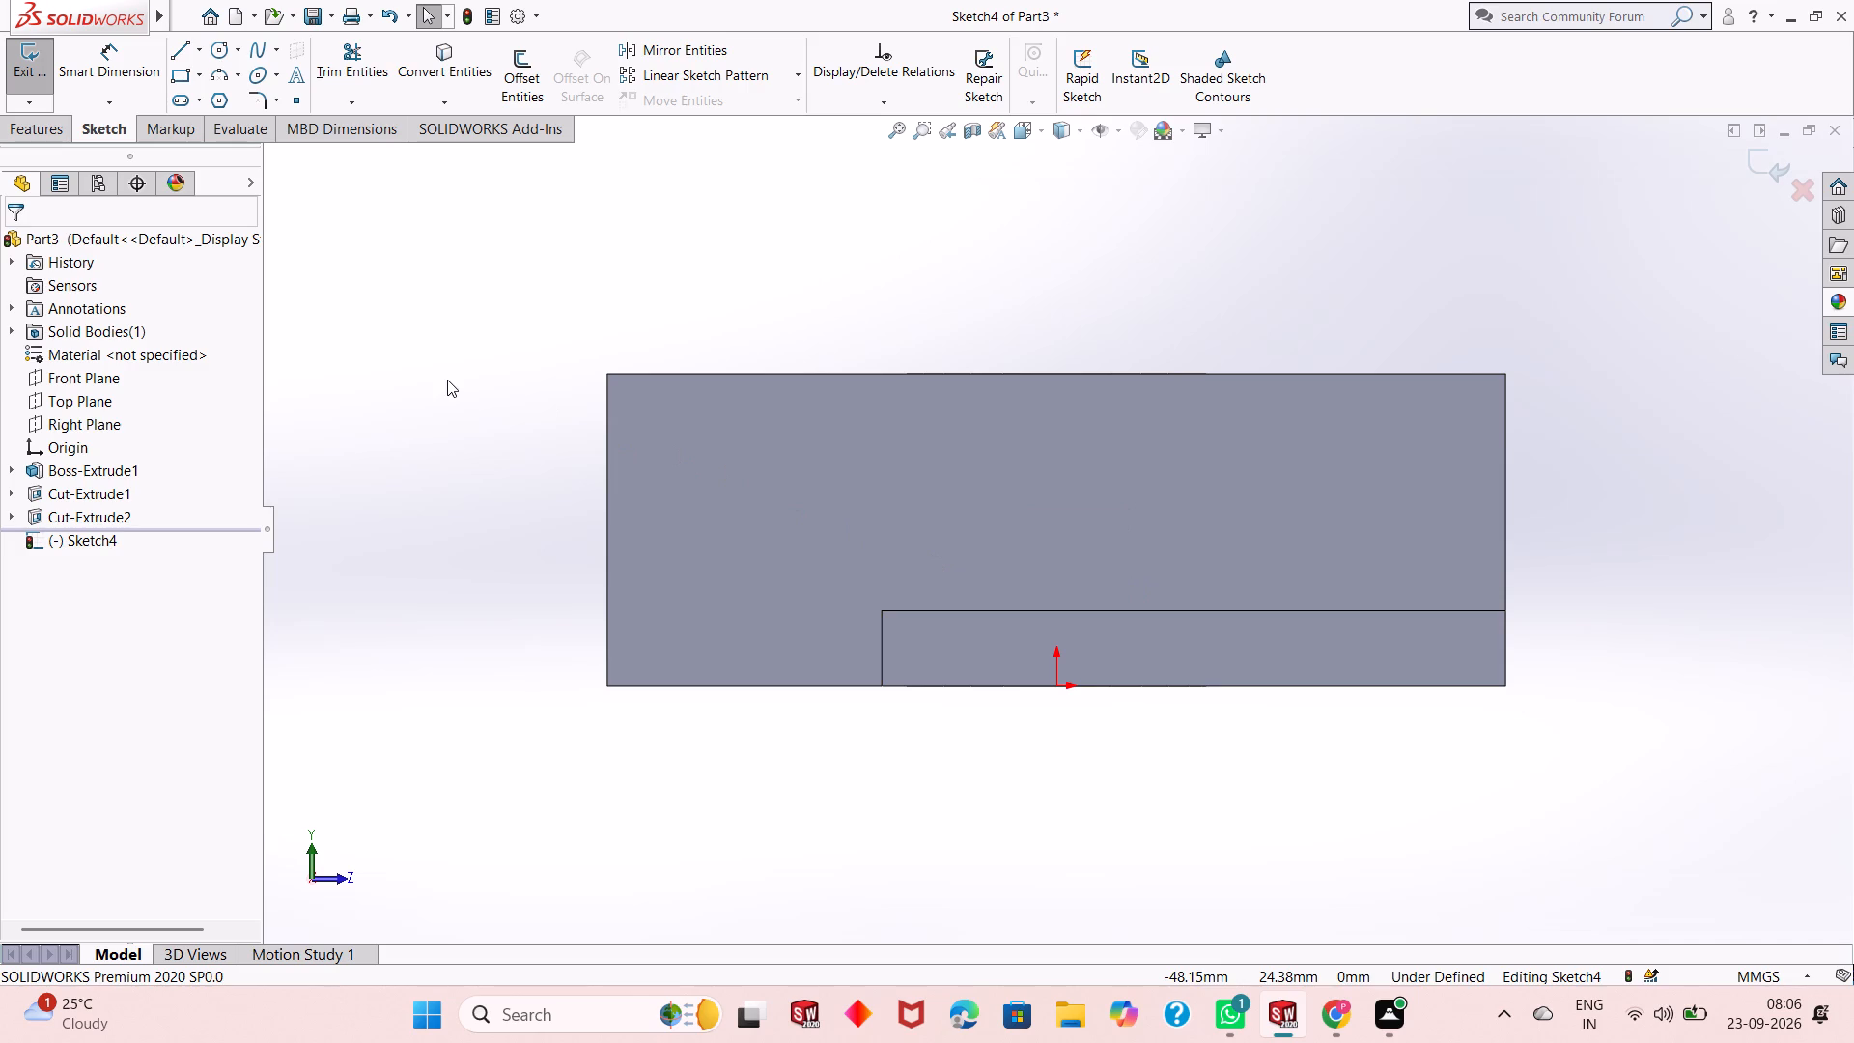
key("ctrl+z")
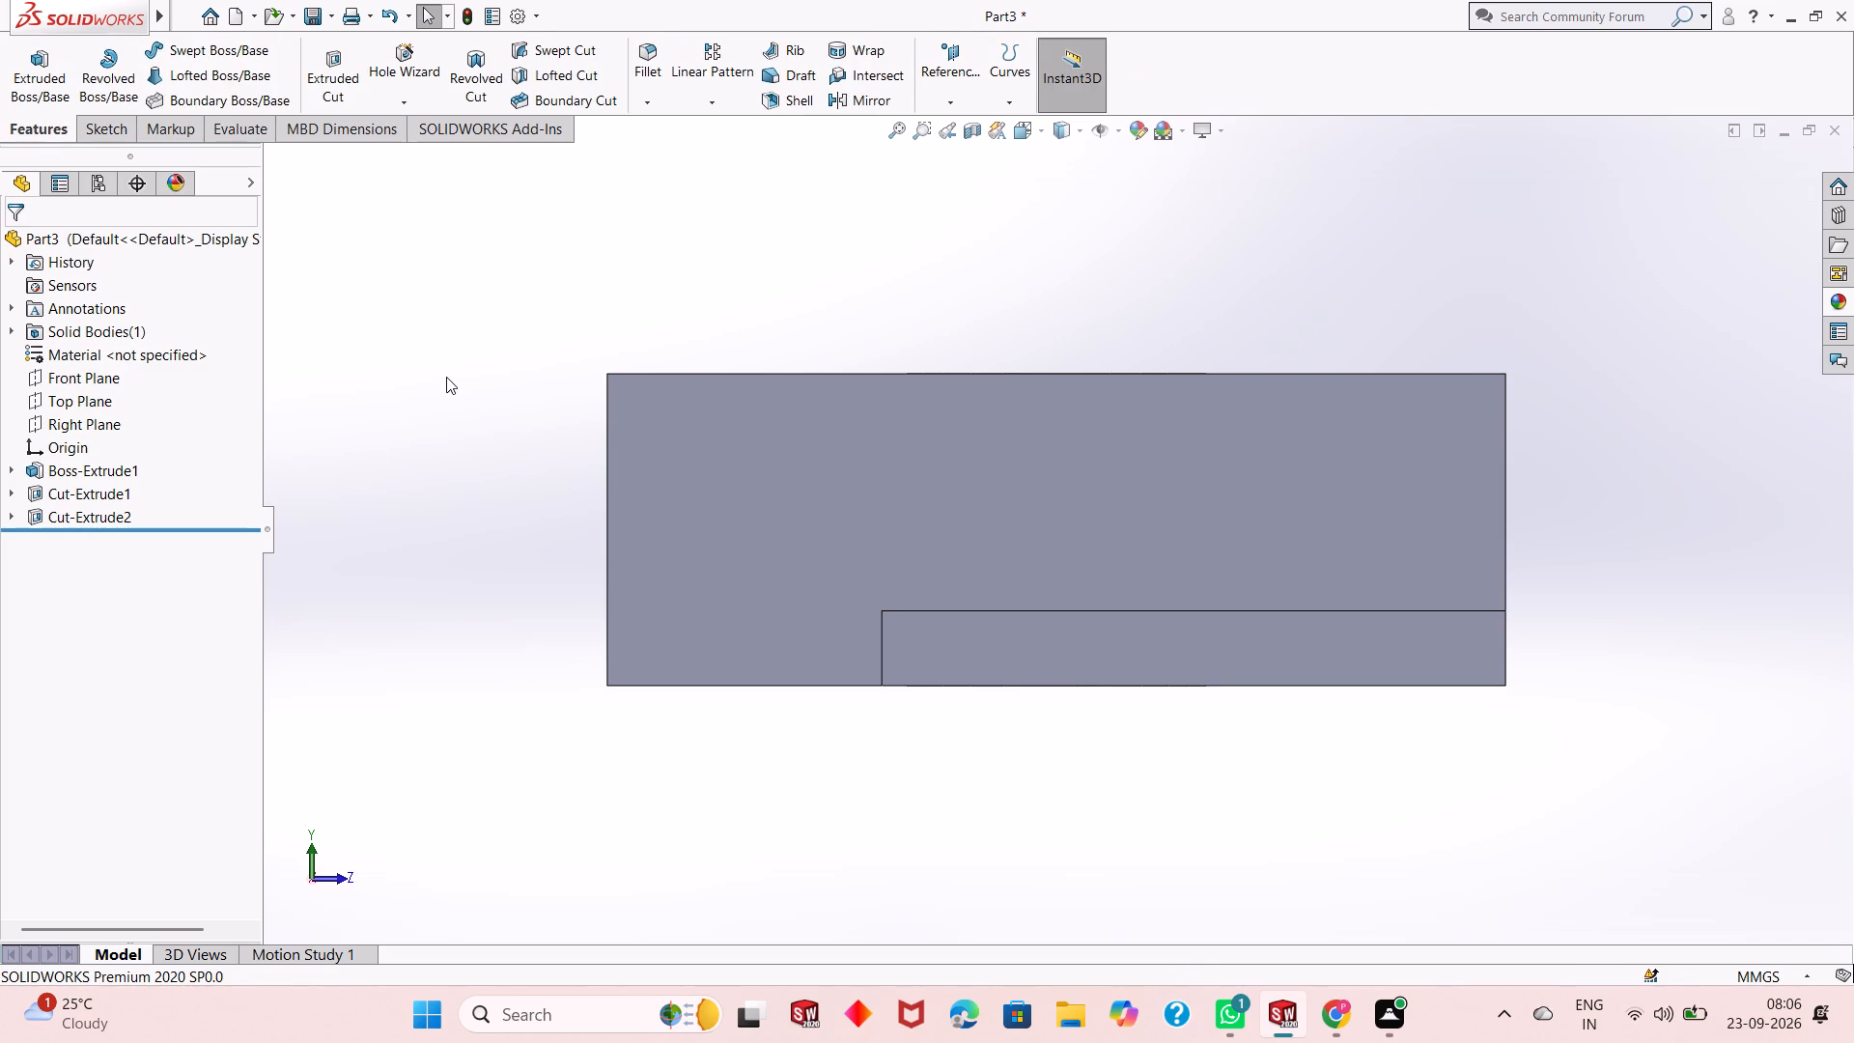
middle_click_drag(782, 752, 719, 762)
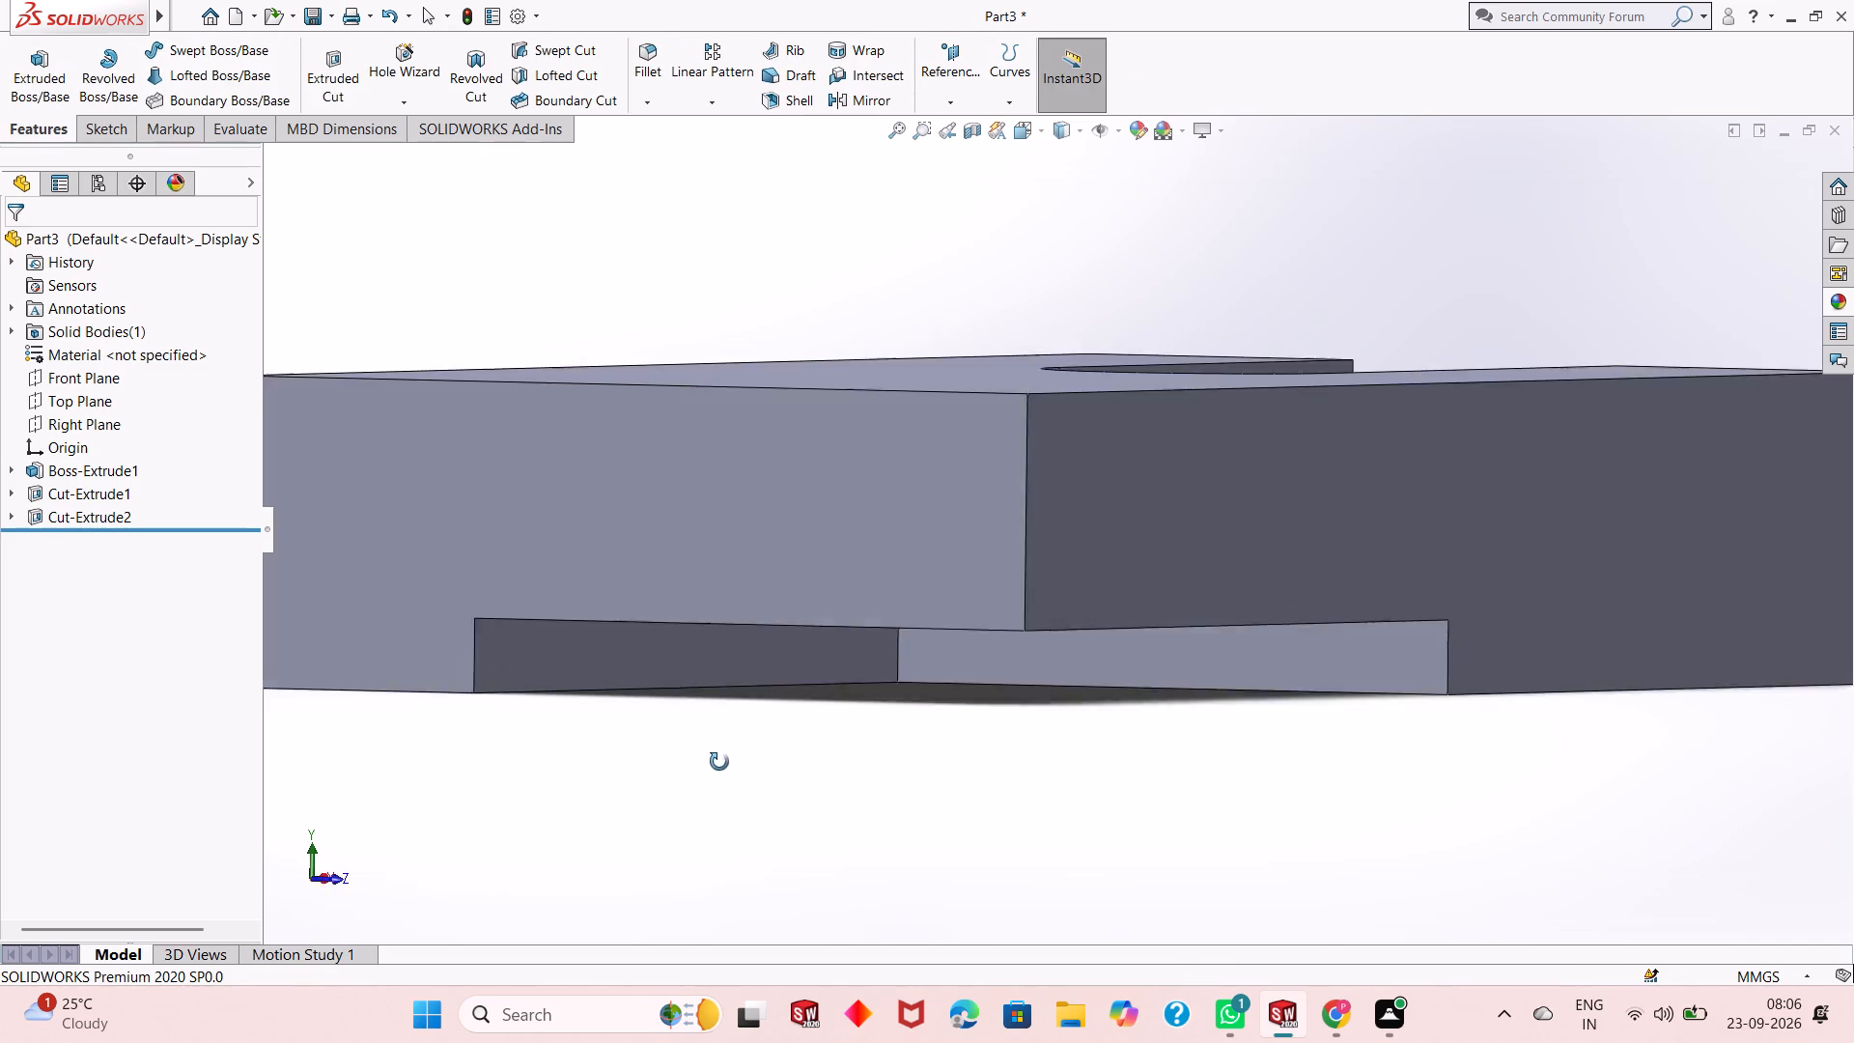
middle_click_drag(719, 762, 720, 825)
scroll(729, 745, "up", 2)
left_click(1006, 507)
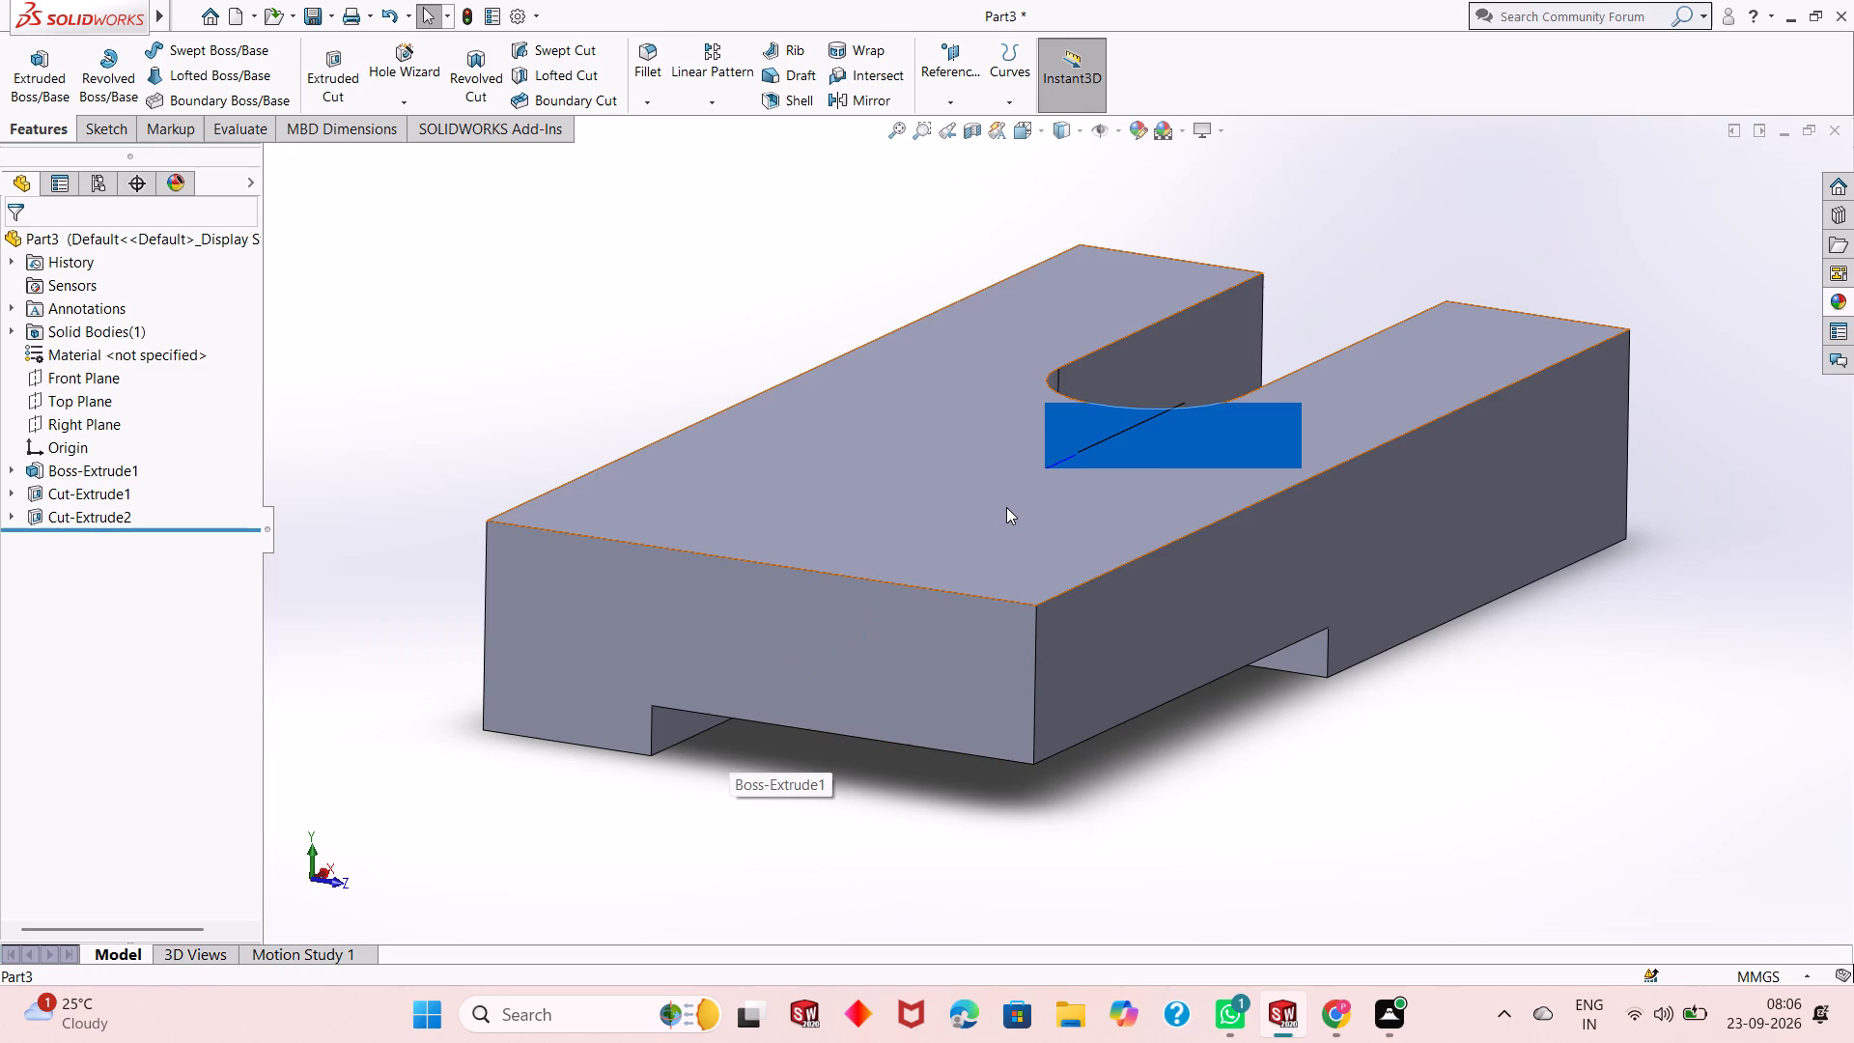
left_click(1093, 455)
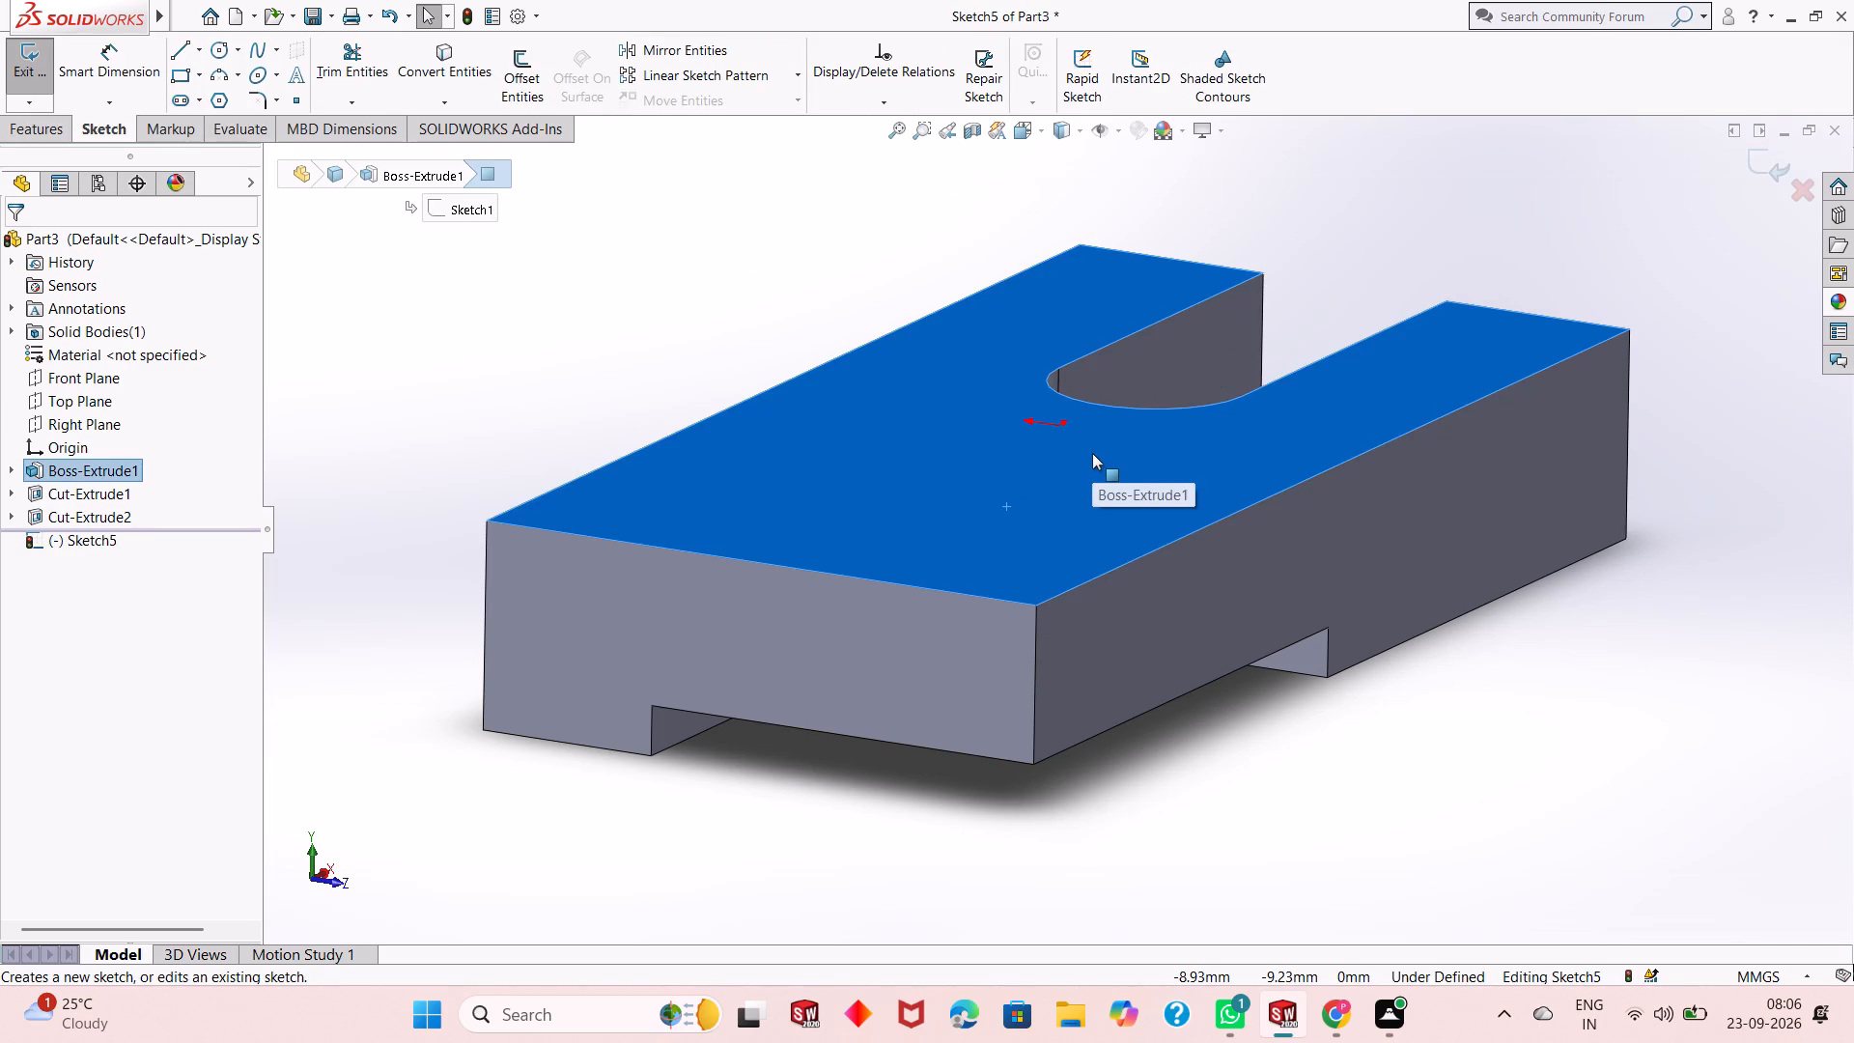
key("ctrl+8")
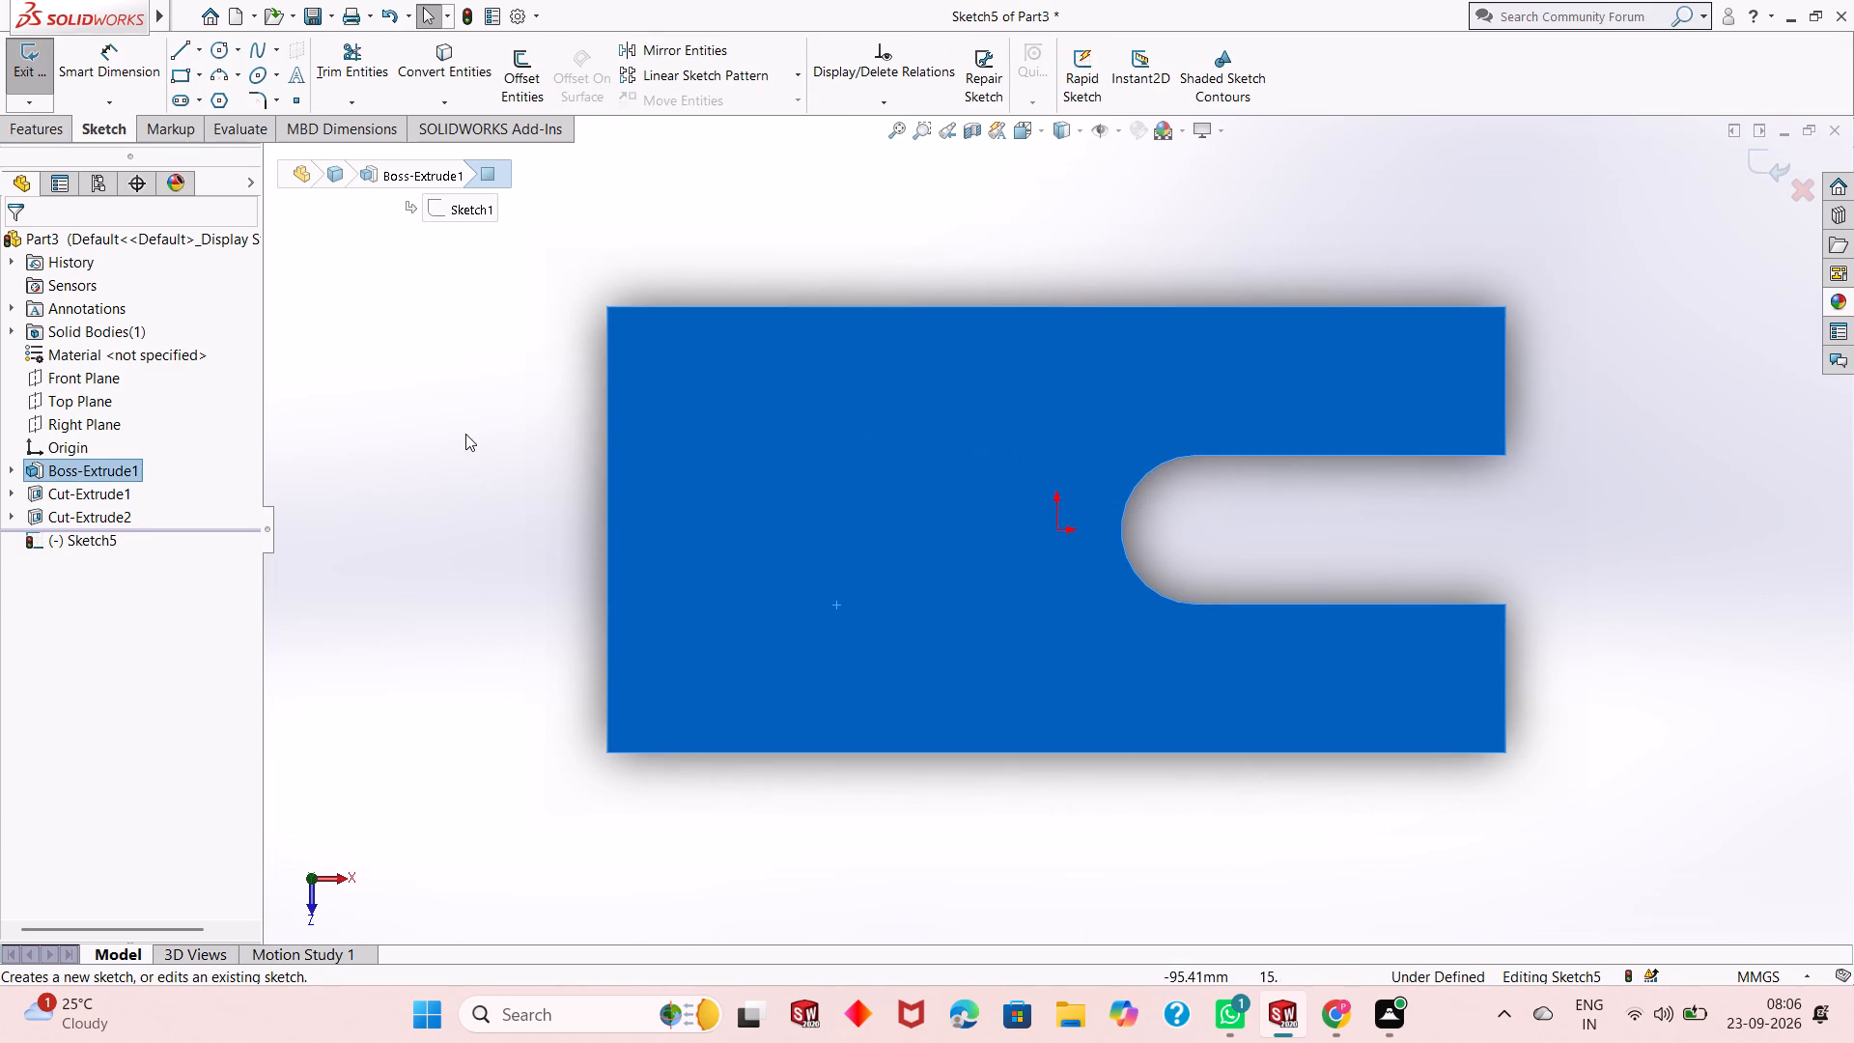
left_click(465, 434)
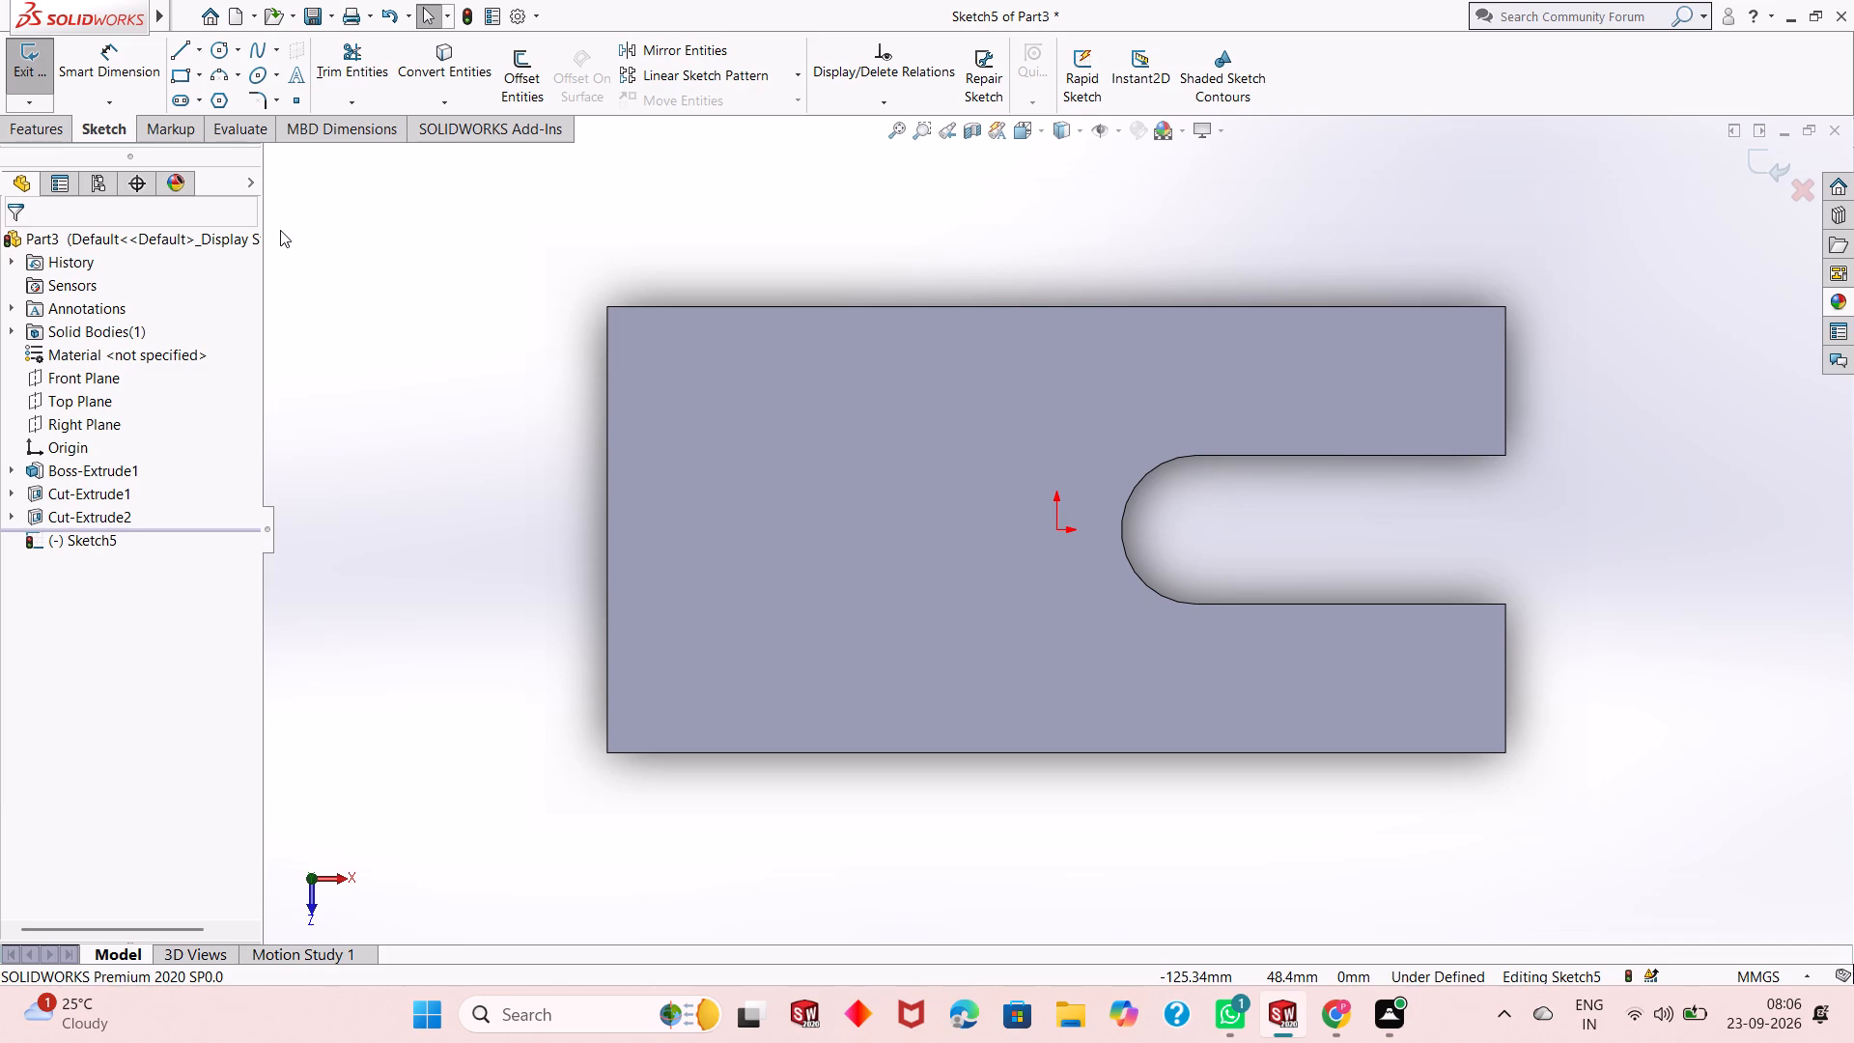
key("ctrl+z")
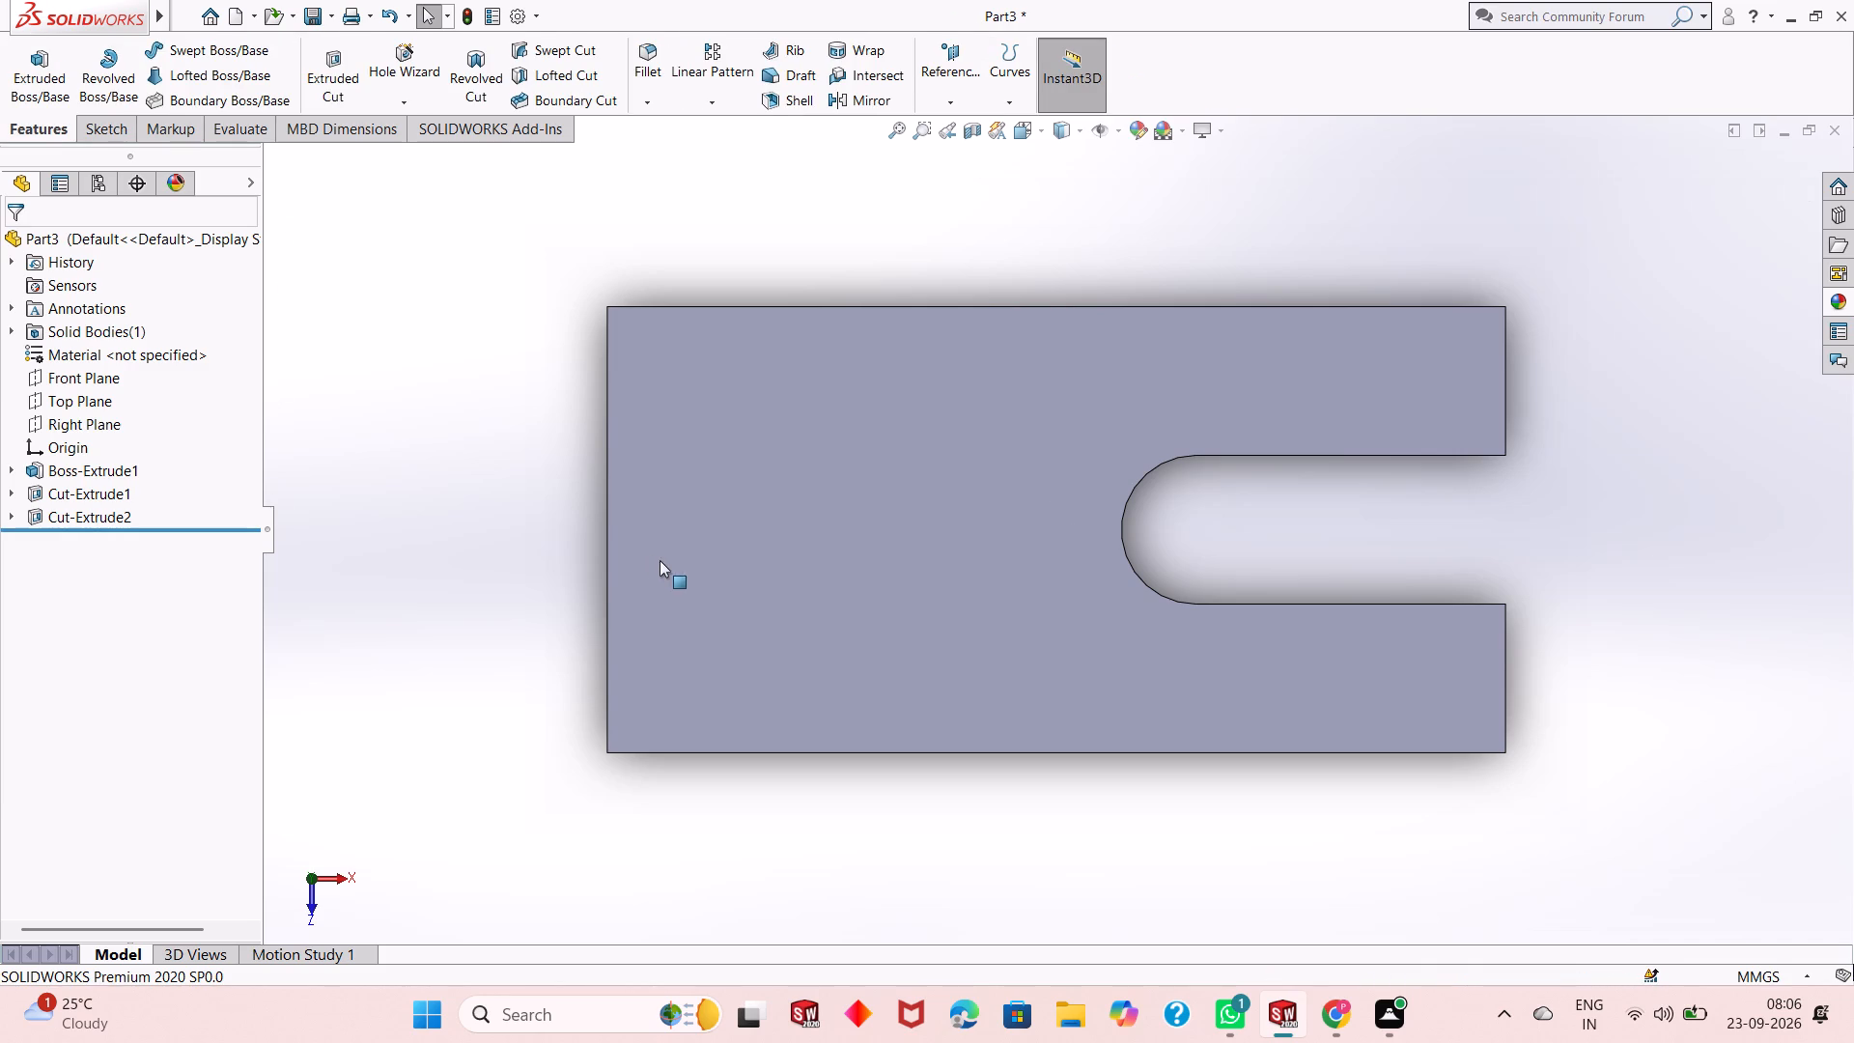
Start a sketch on the block's long front side face, the one notched by the underside recess.
middle_click_drag(662, 562, 676, 323)
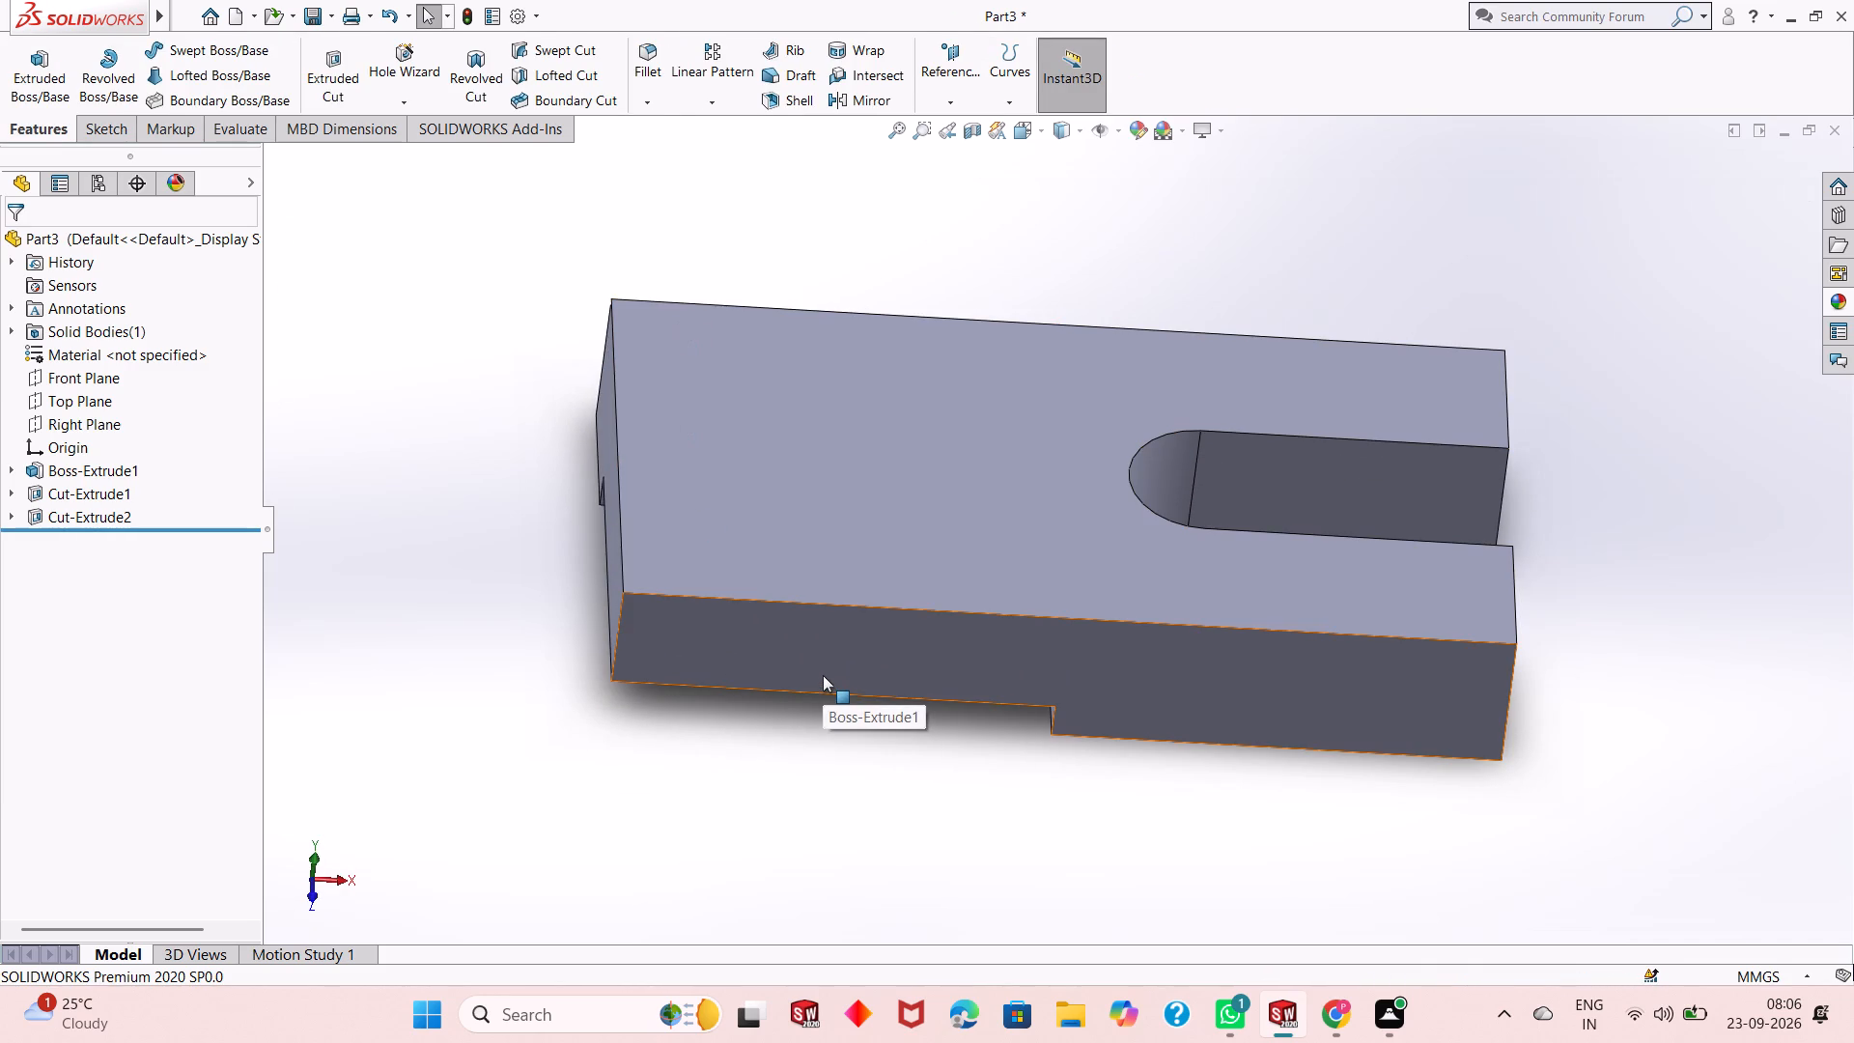
left_click(823, 675)
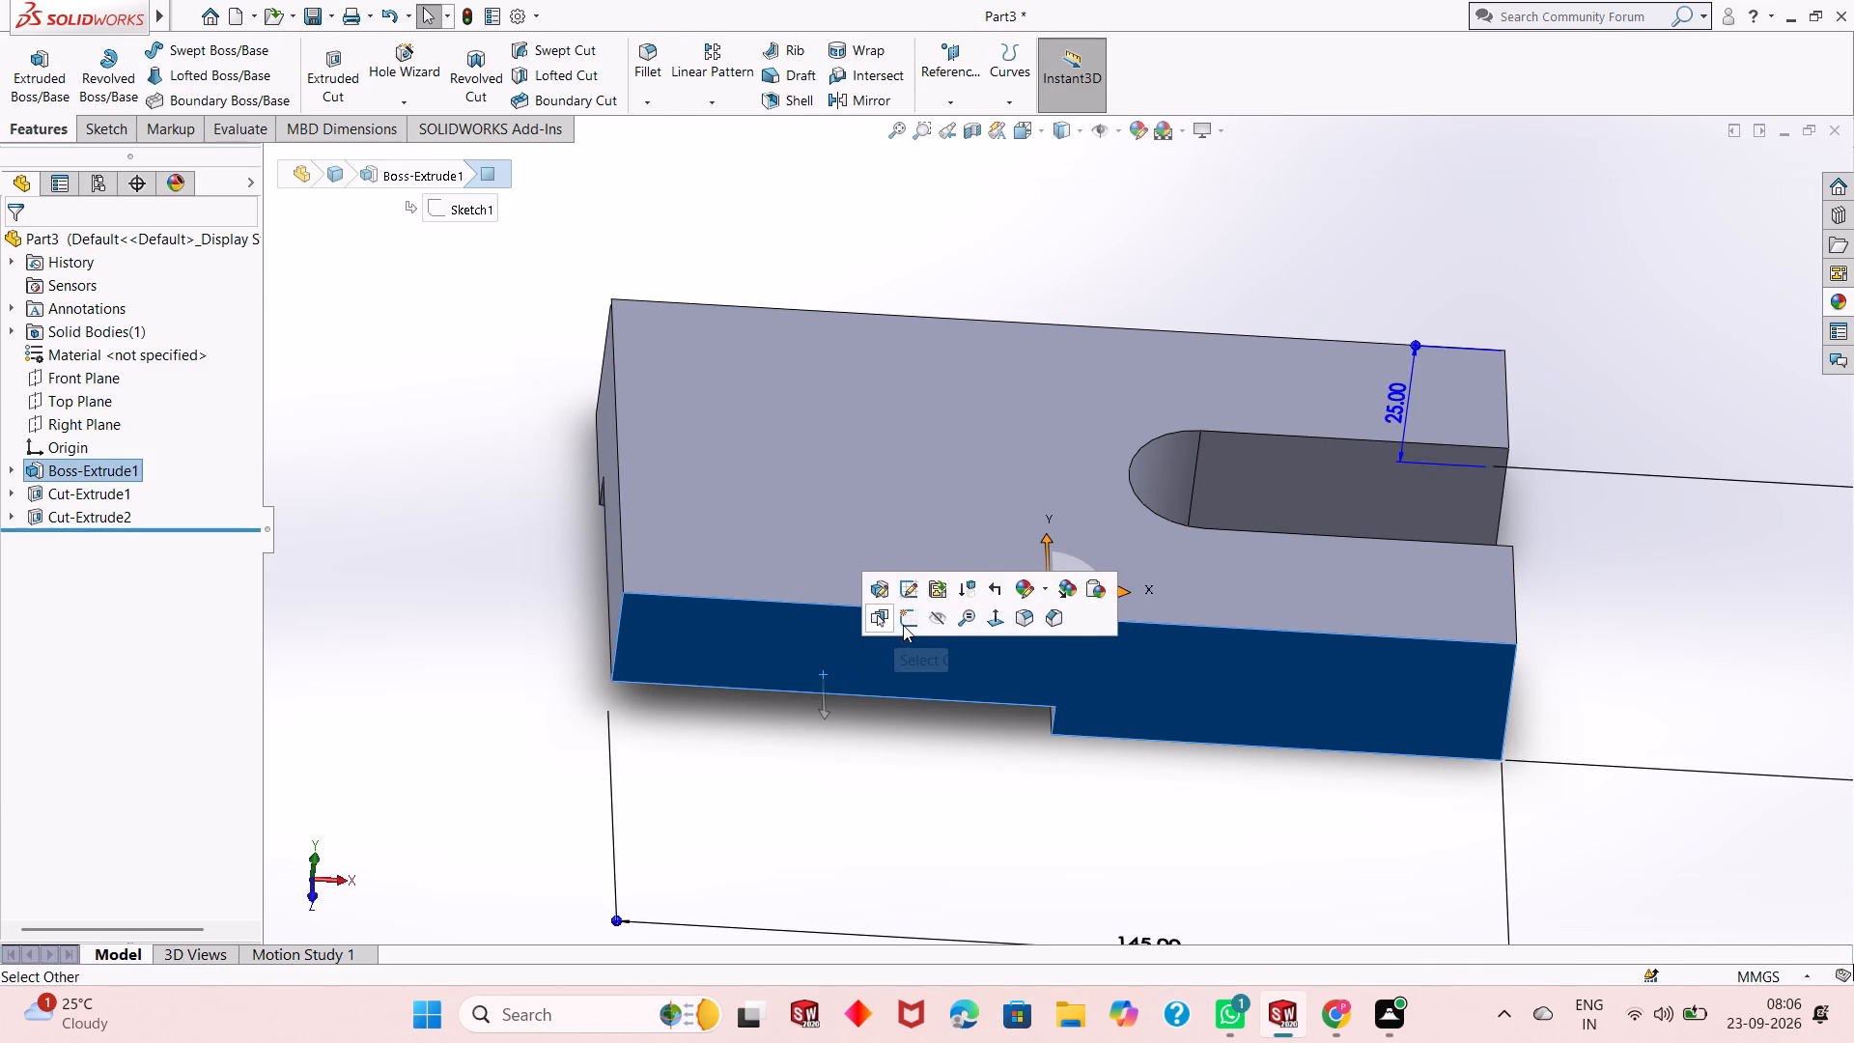
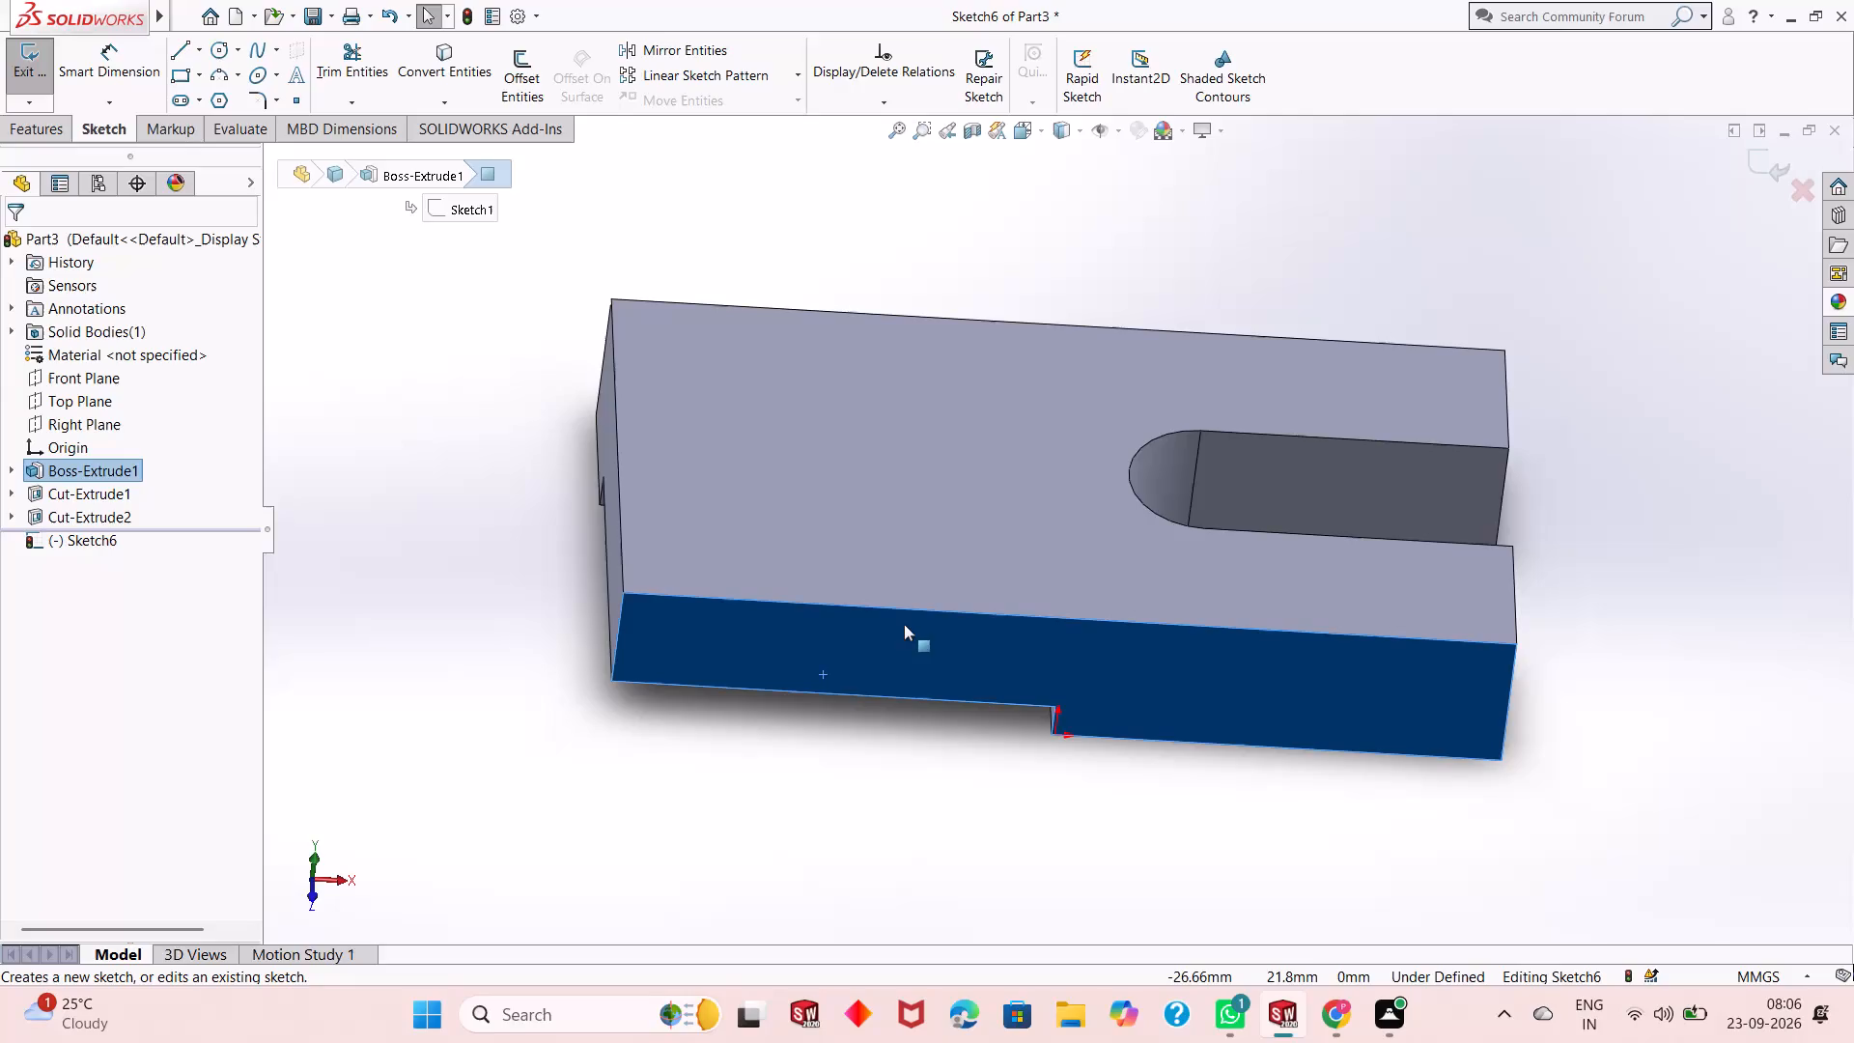
Facing the sketch plane squarely, sketch a 20 mm vertical line upward from the block's top edge, near the end with the underside recess.
key("ctrl+8")
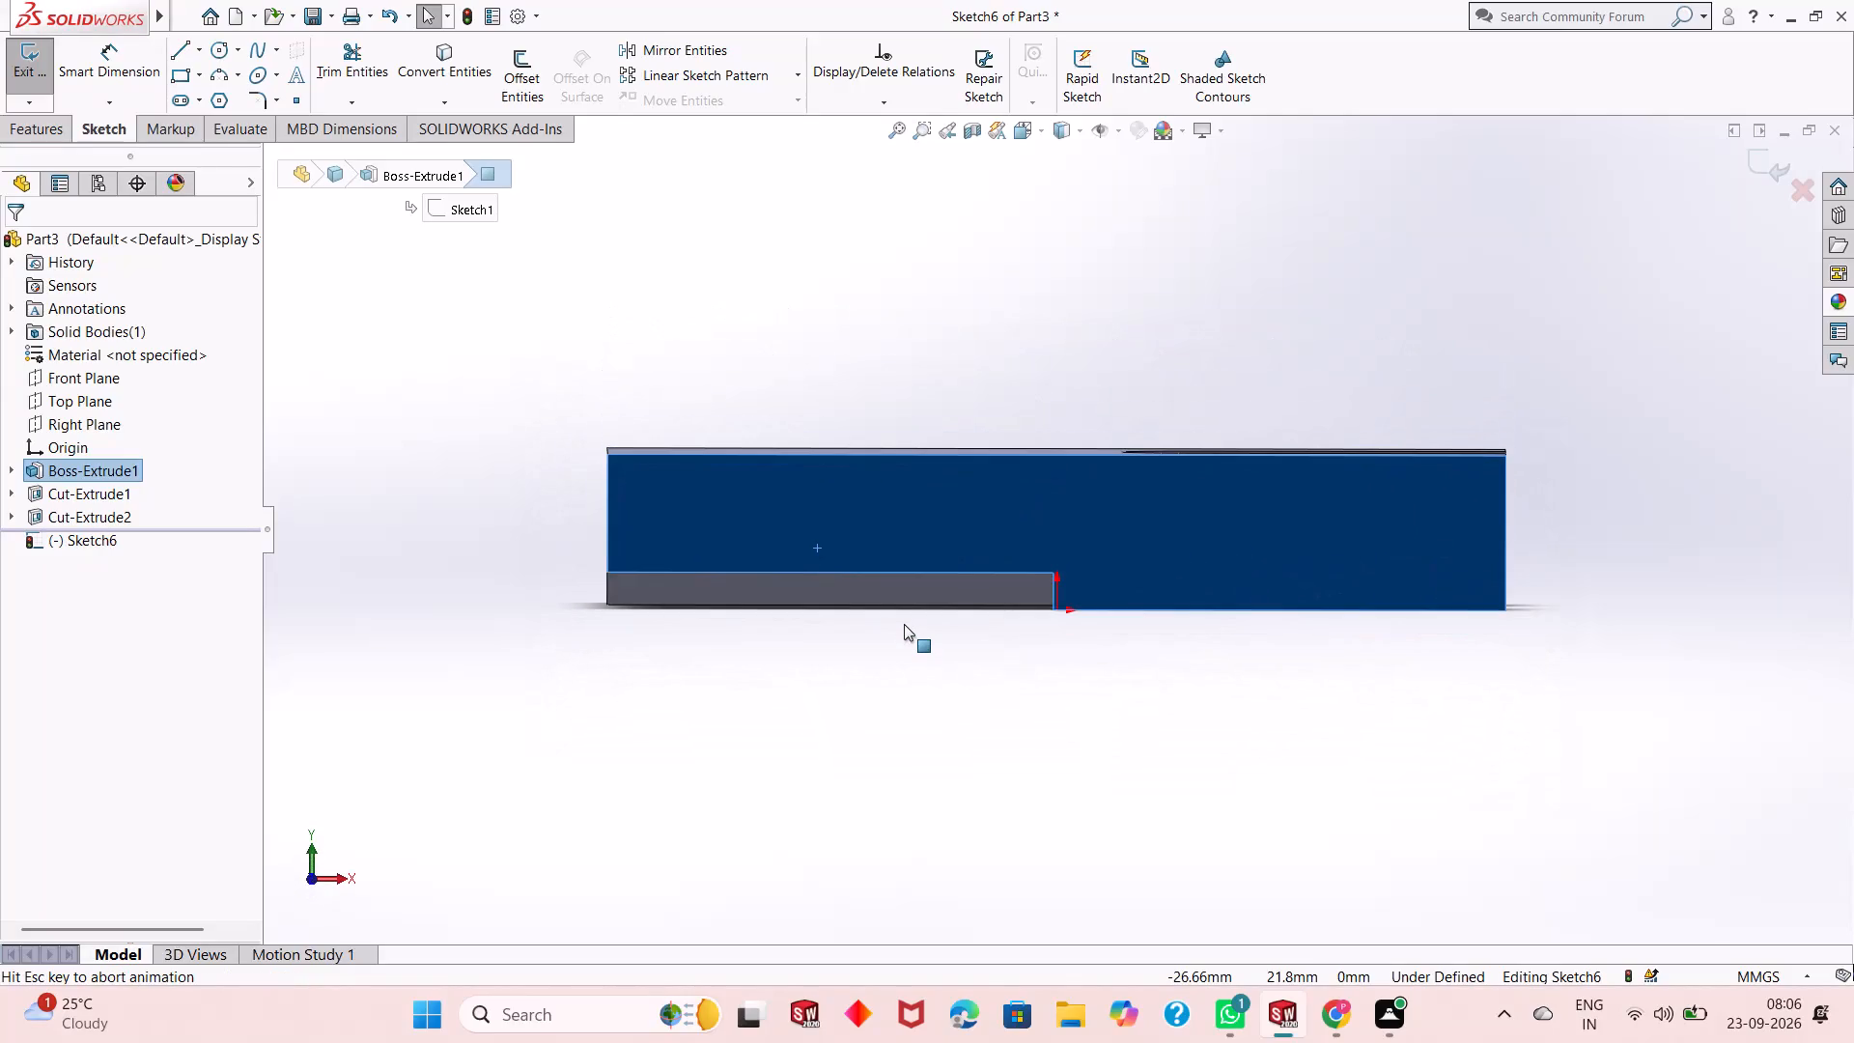
key("Escape")
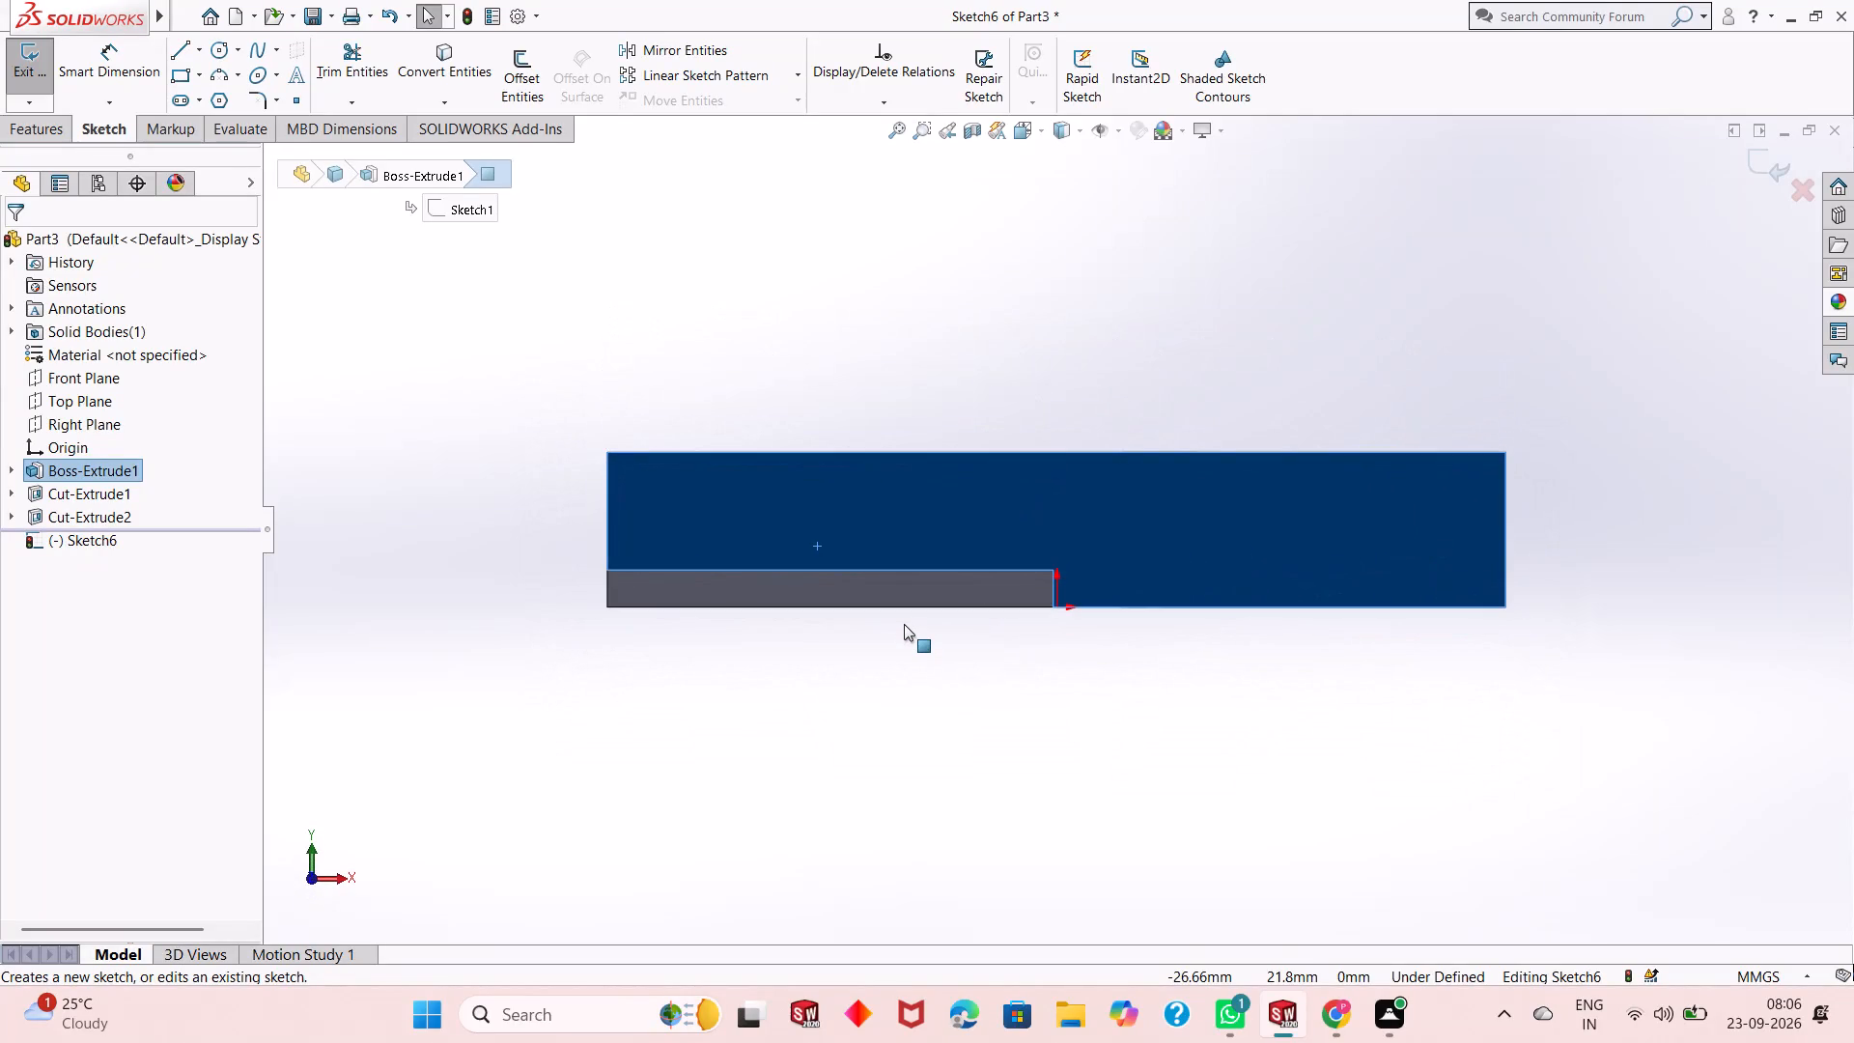
left_click(176, 51)
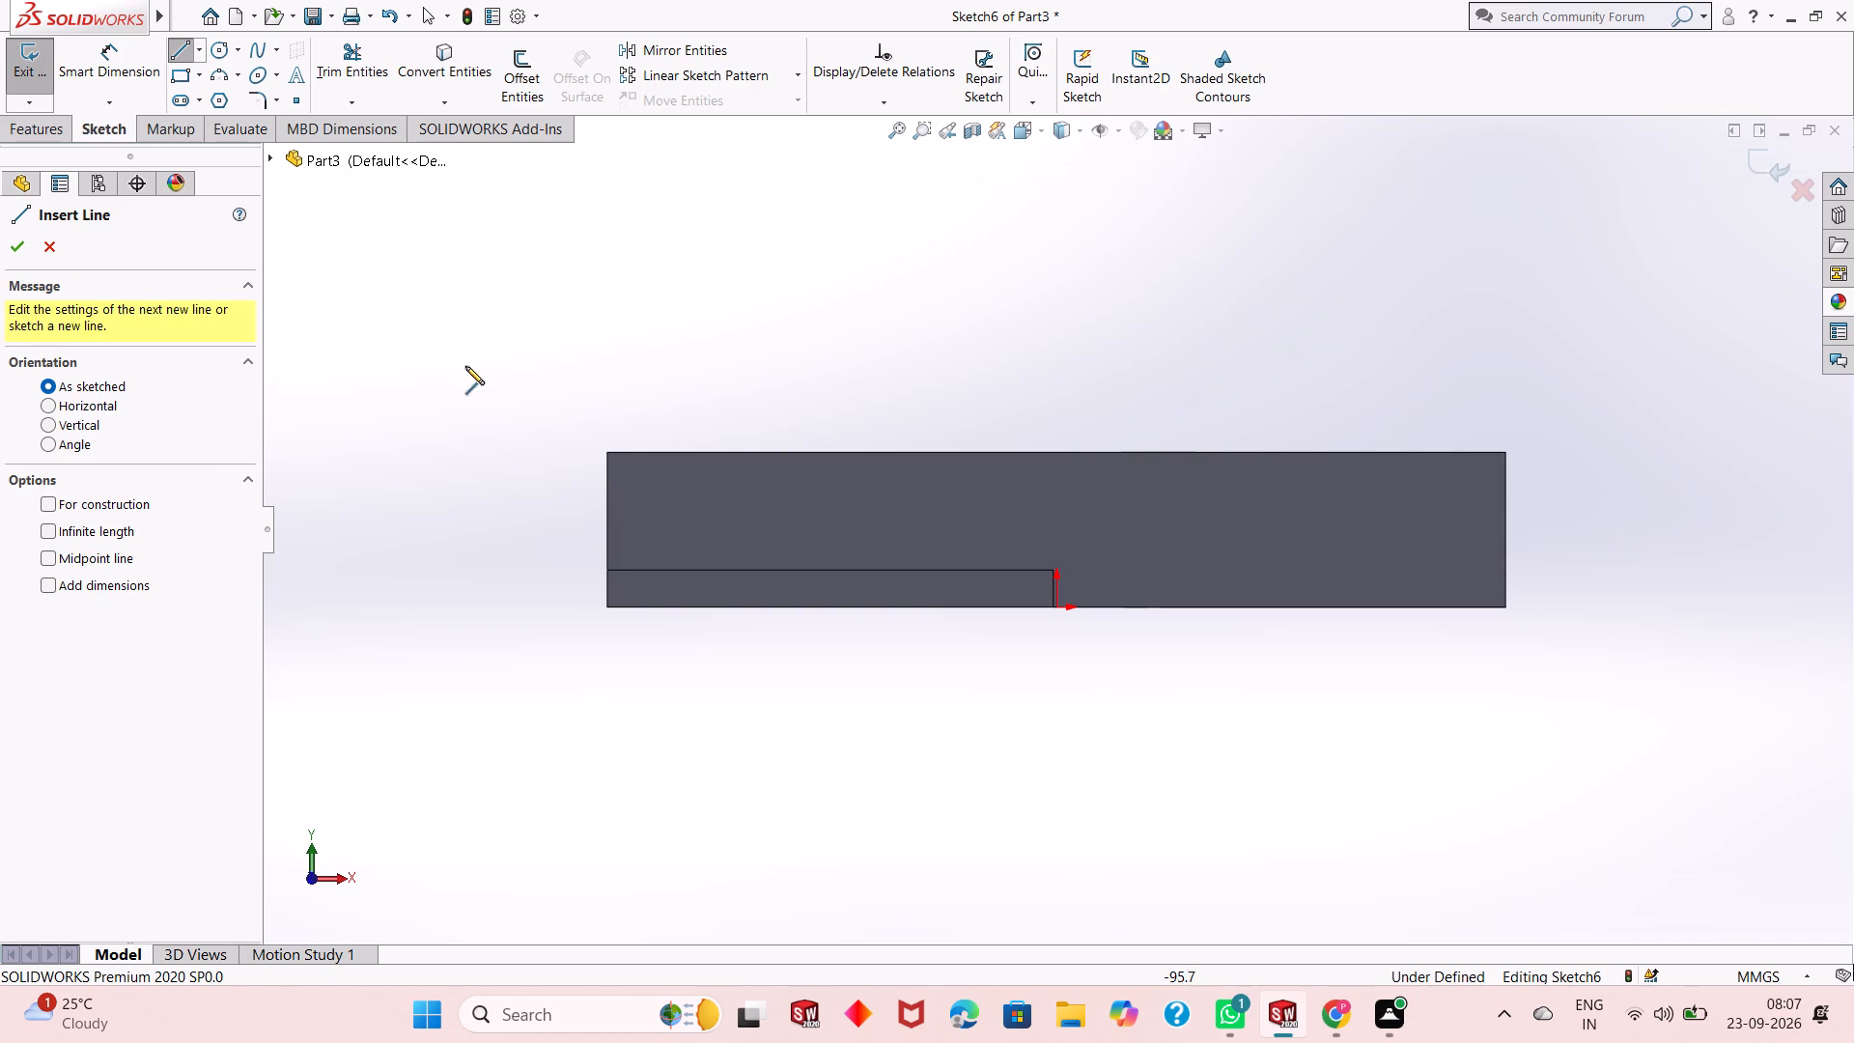
left_click(736, 451)
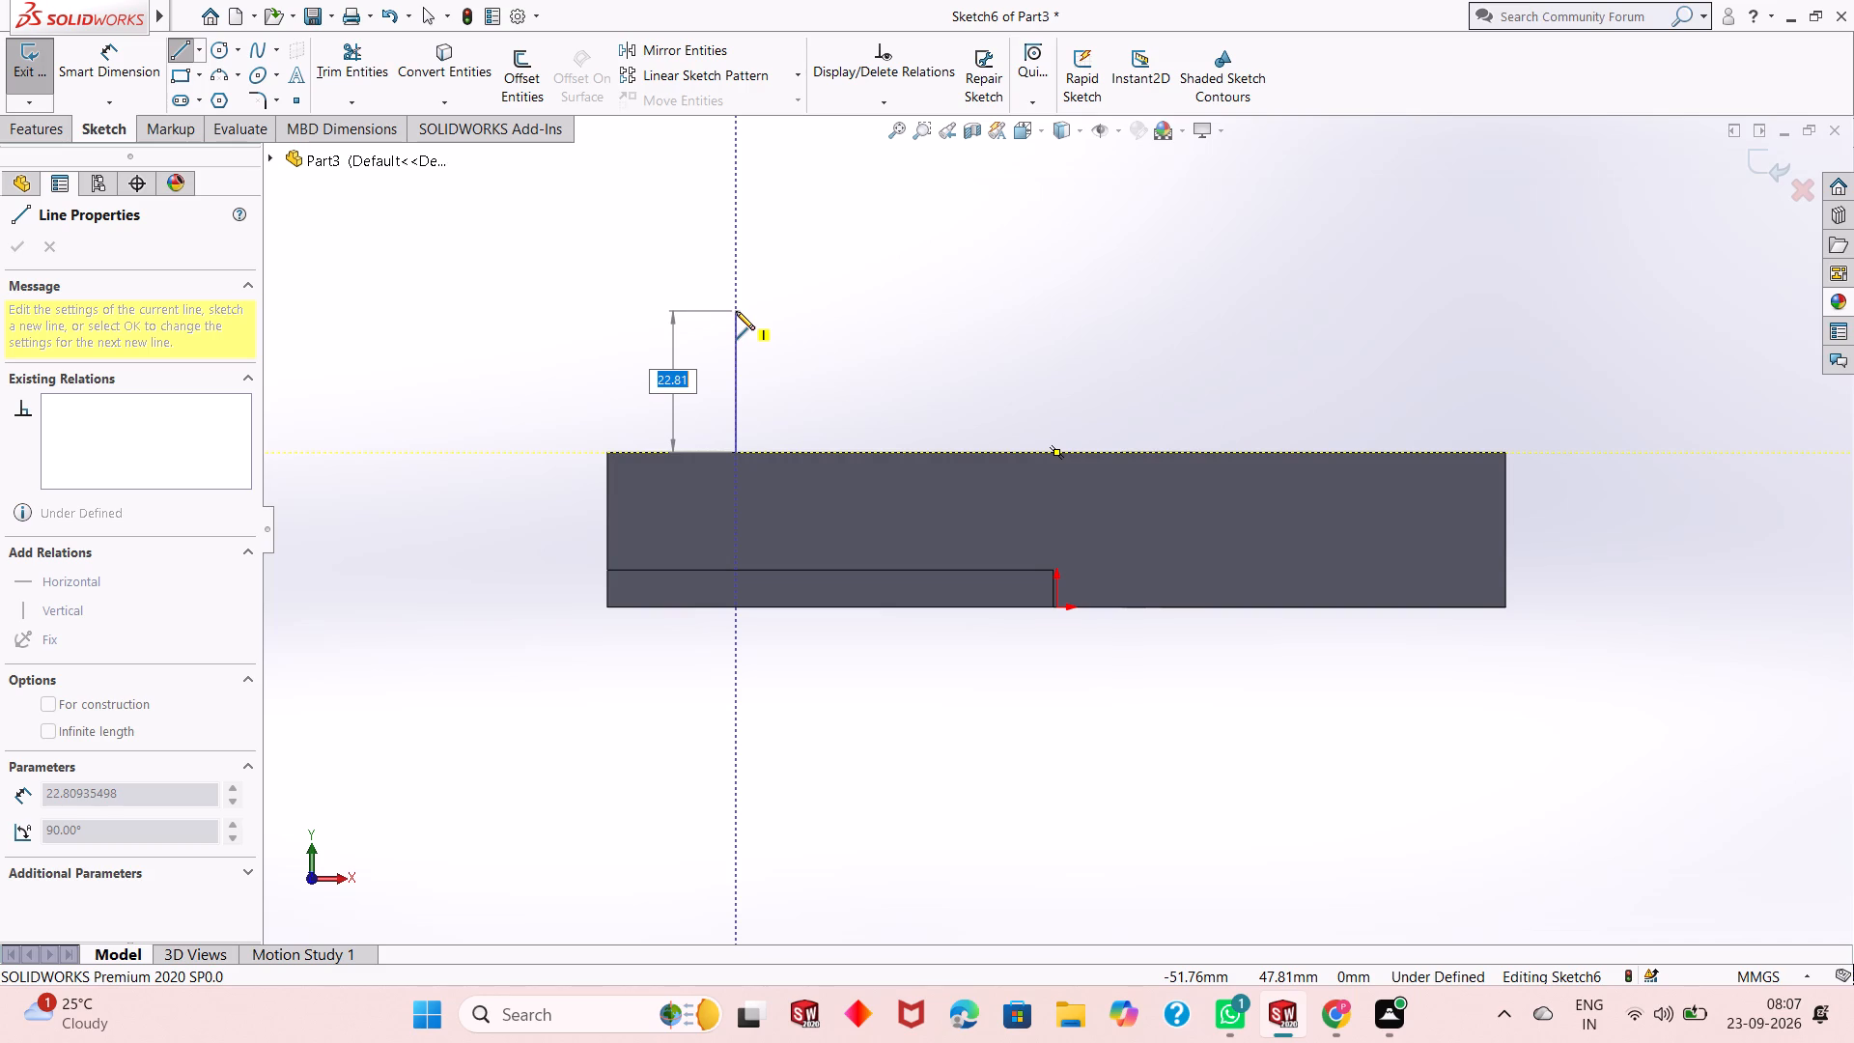
type("20")
key("Return")
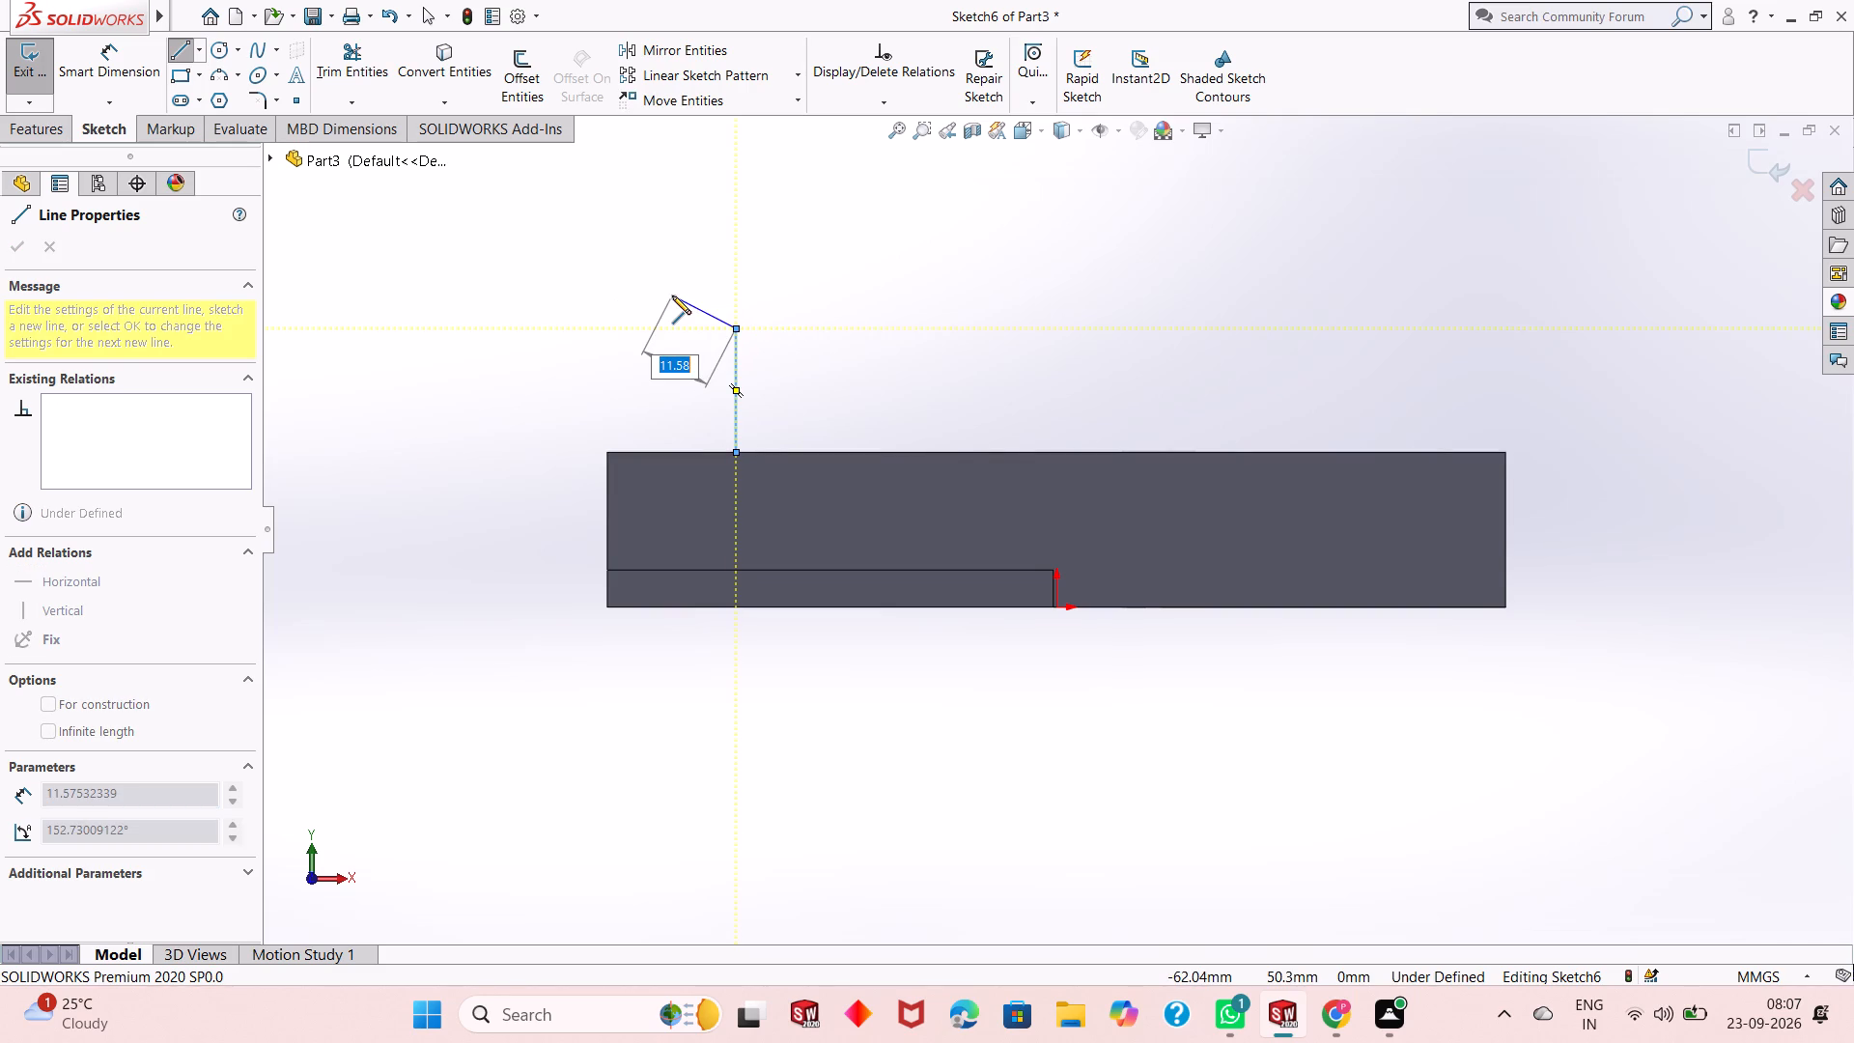
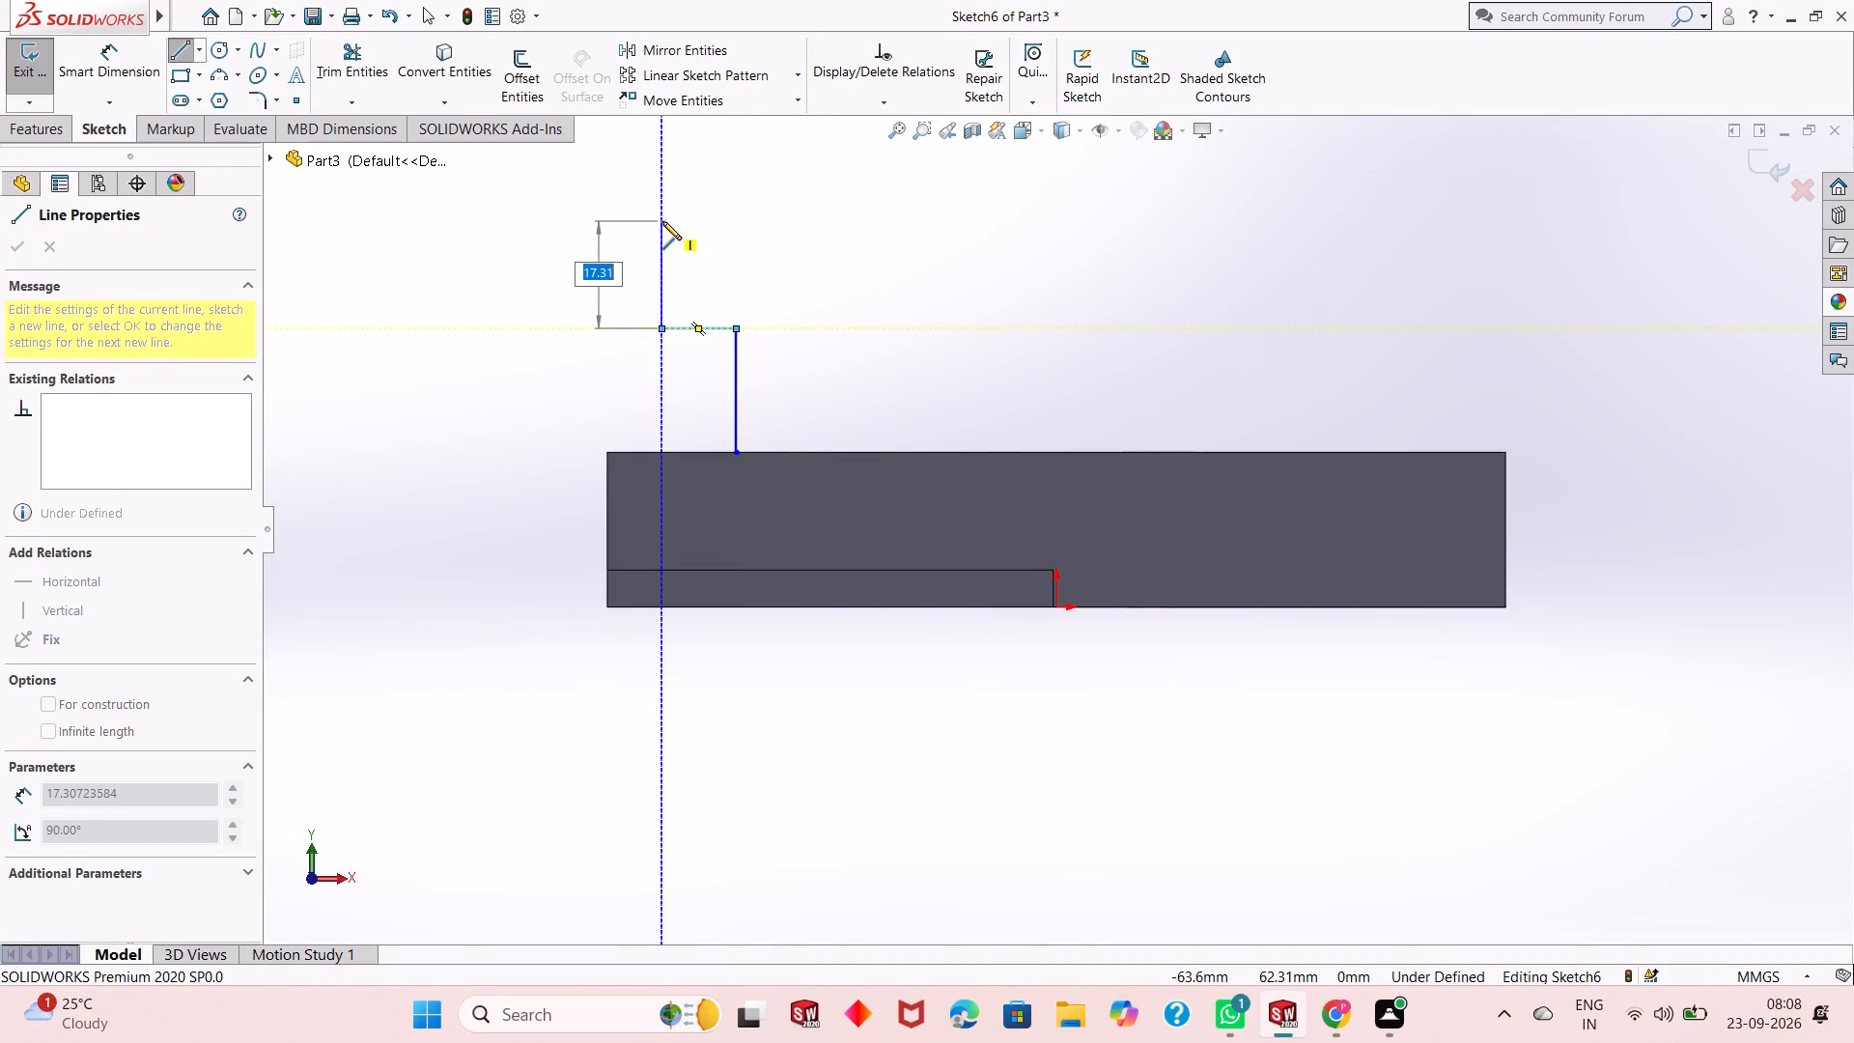
Continue the profile with a 24 mm vertical line, a 36 mm horizontal top line and a 44 mm vertical line down to the block's top edge.
type("24")
key("Return")
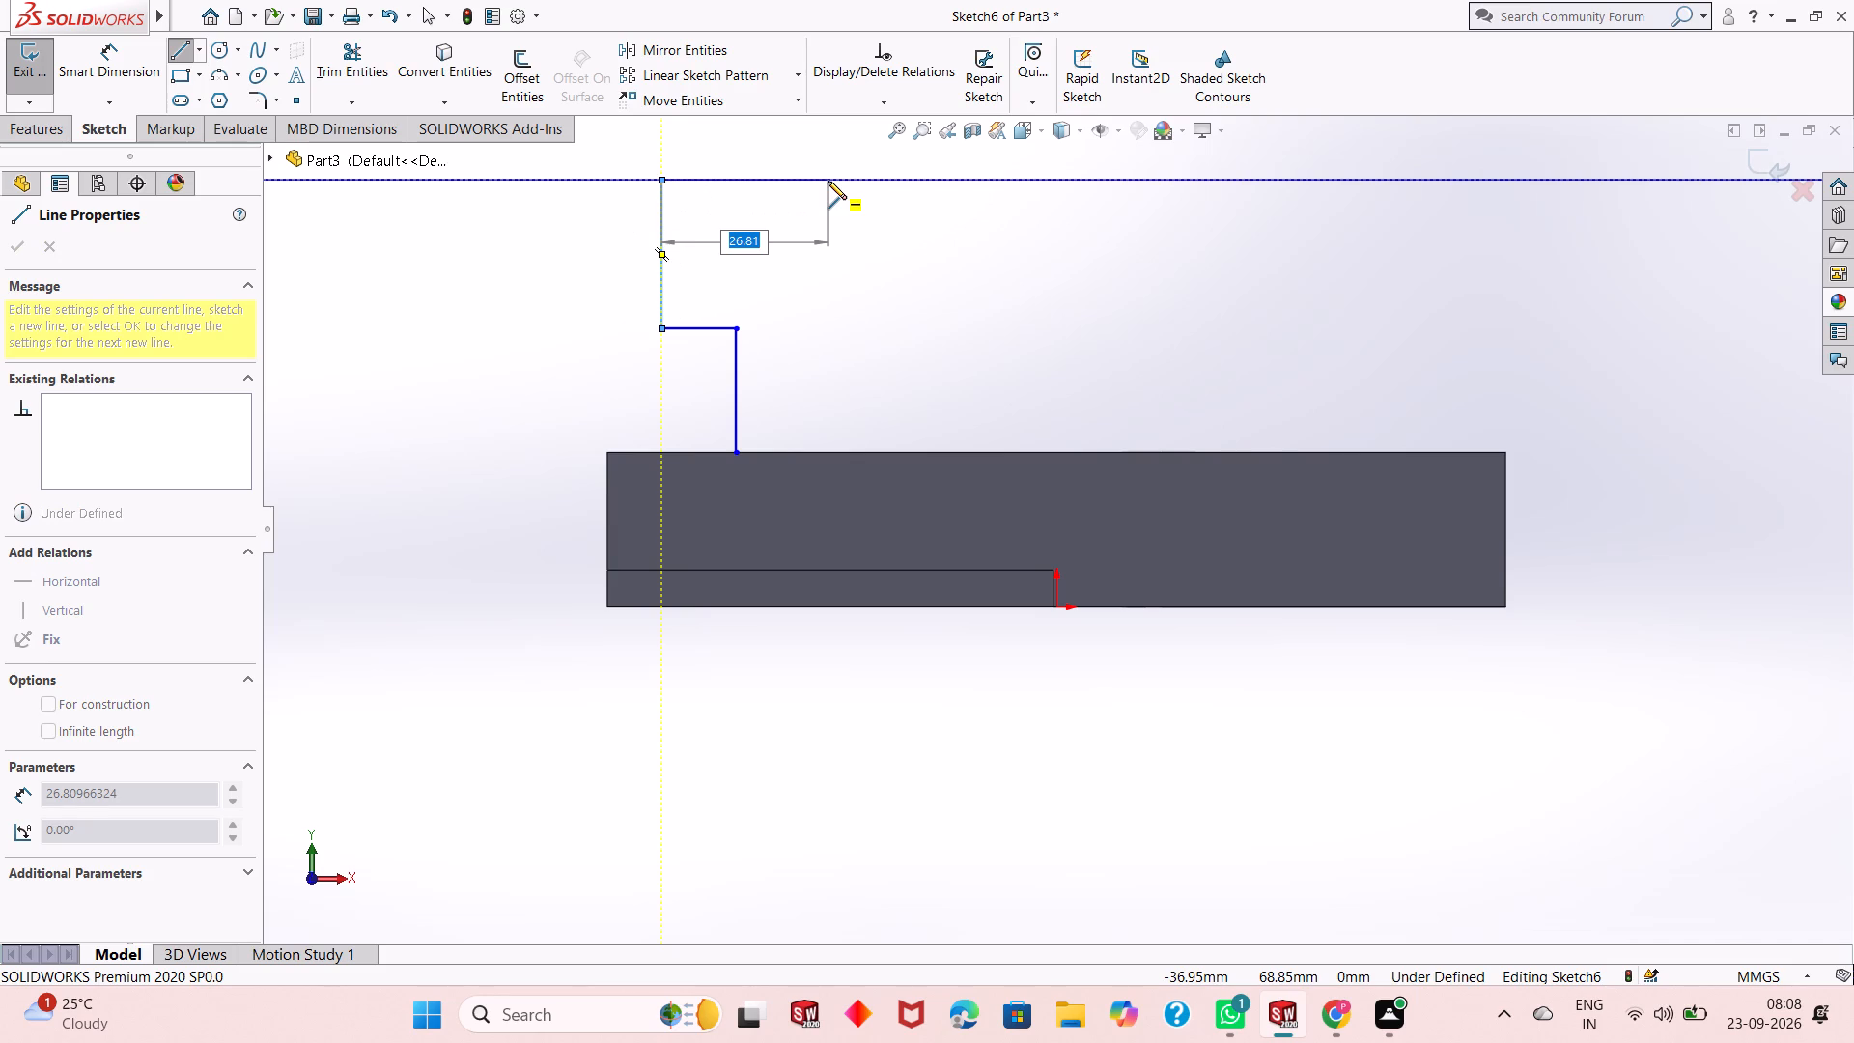
type("36")
key("Return")
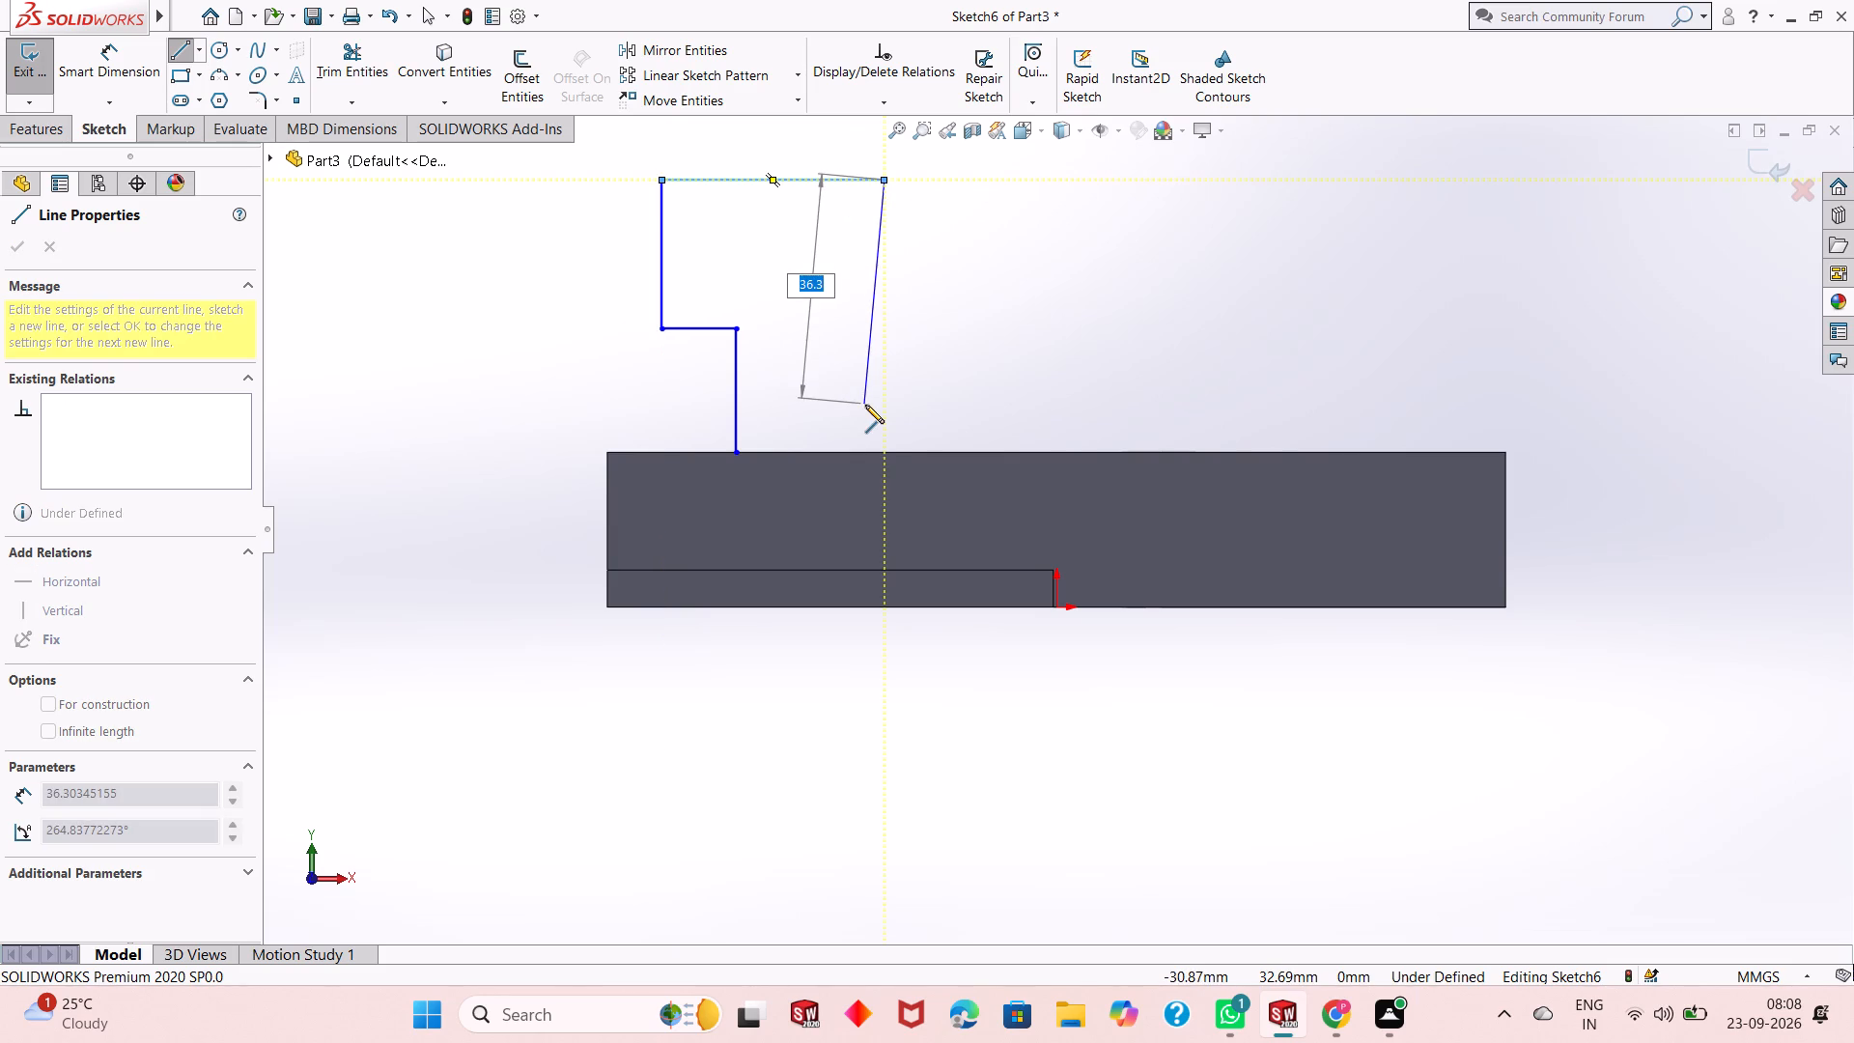
left_click(883, 454)
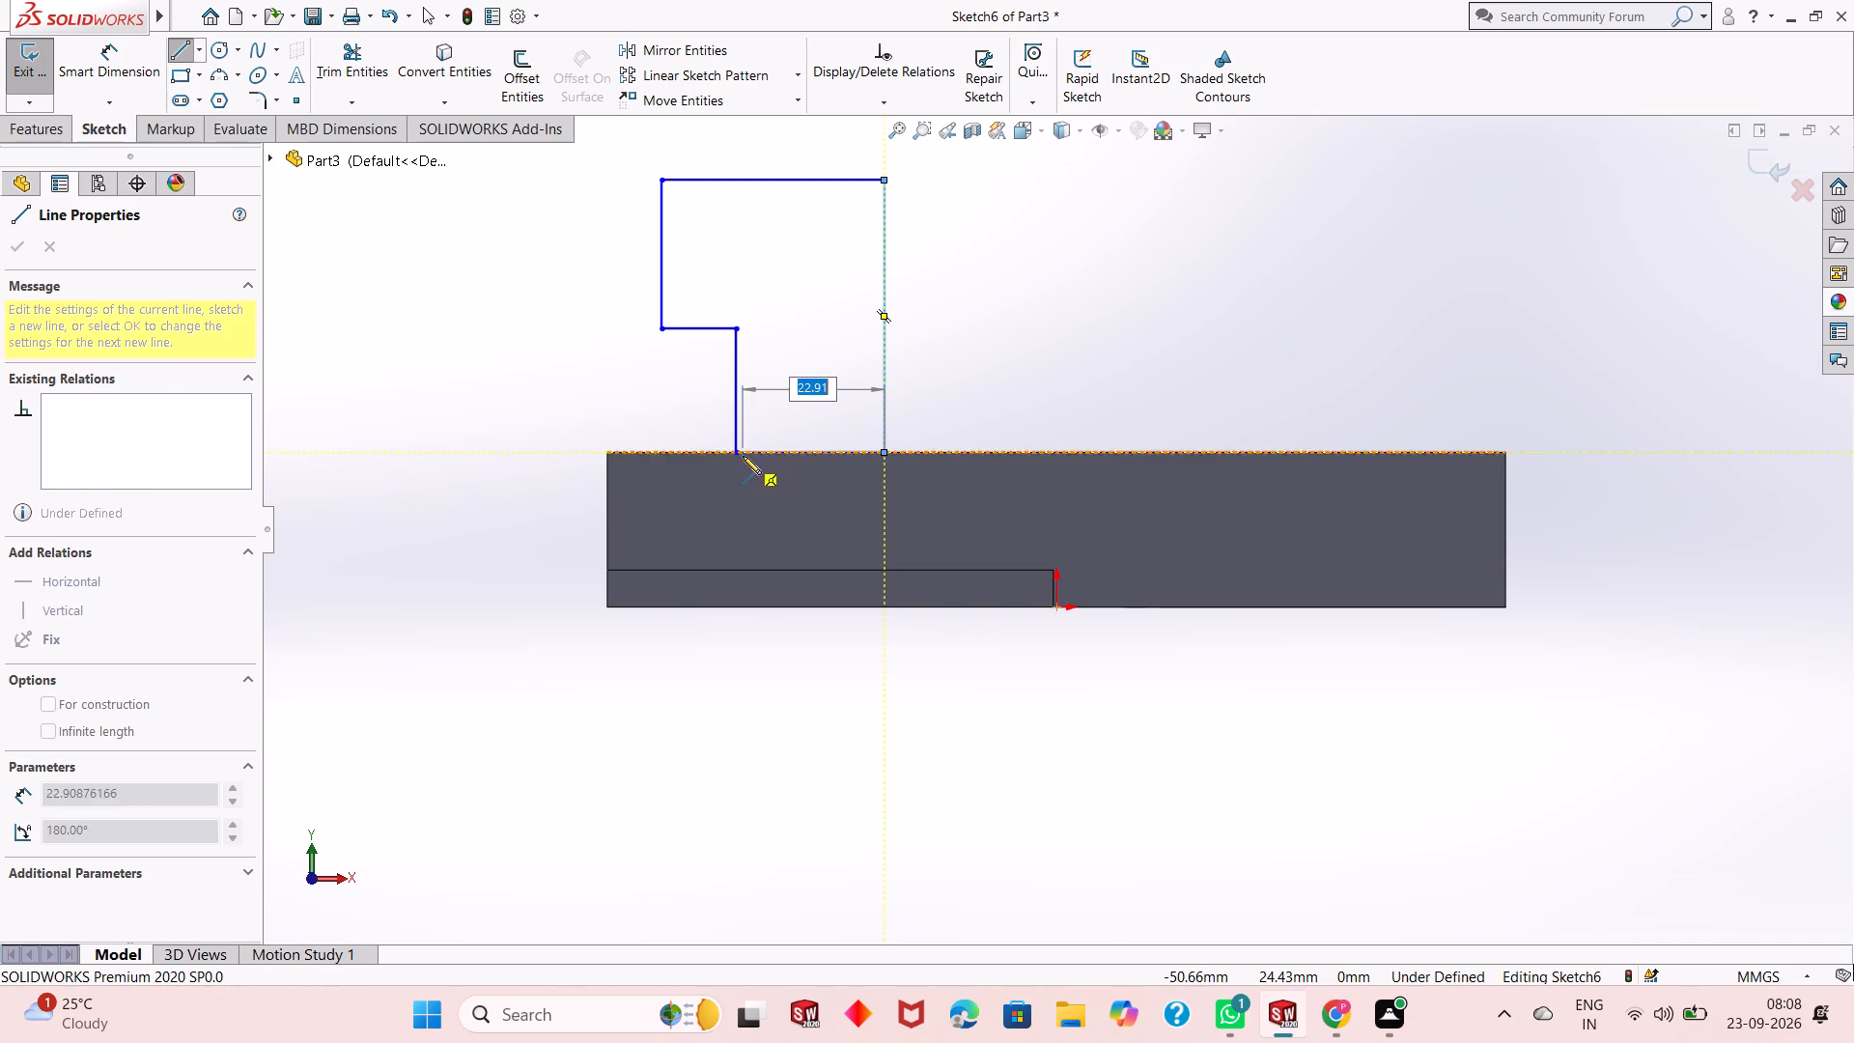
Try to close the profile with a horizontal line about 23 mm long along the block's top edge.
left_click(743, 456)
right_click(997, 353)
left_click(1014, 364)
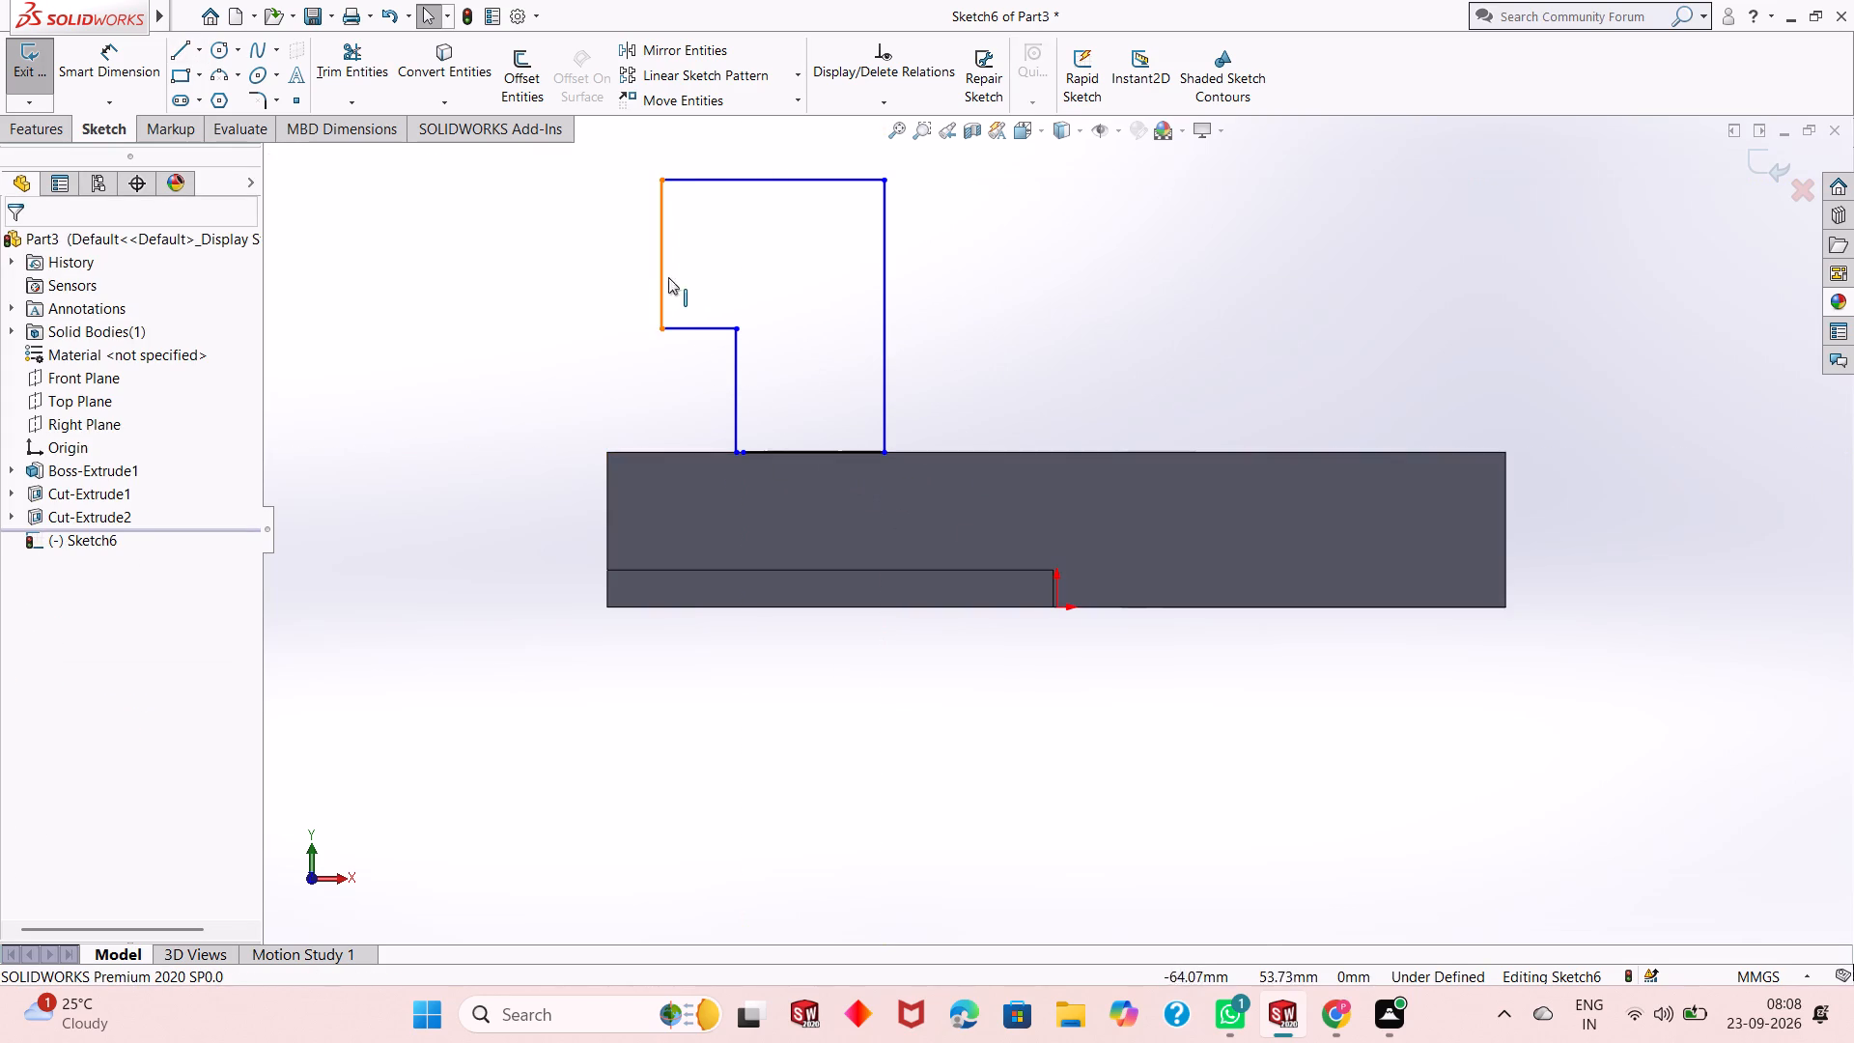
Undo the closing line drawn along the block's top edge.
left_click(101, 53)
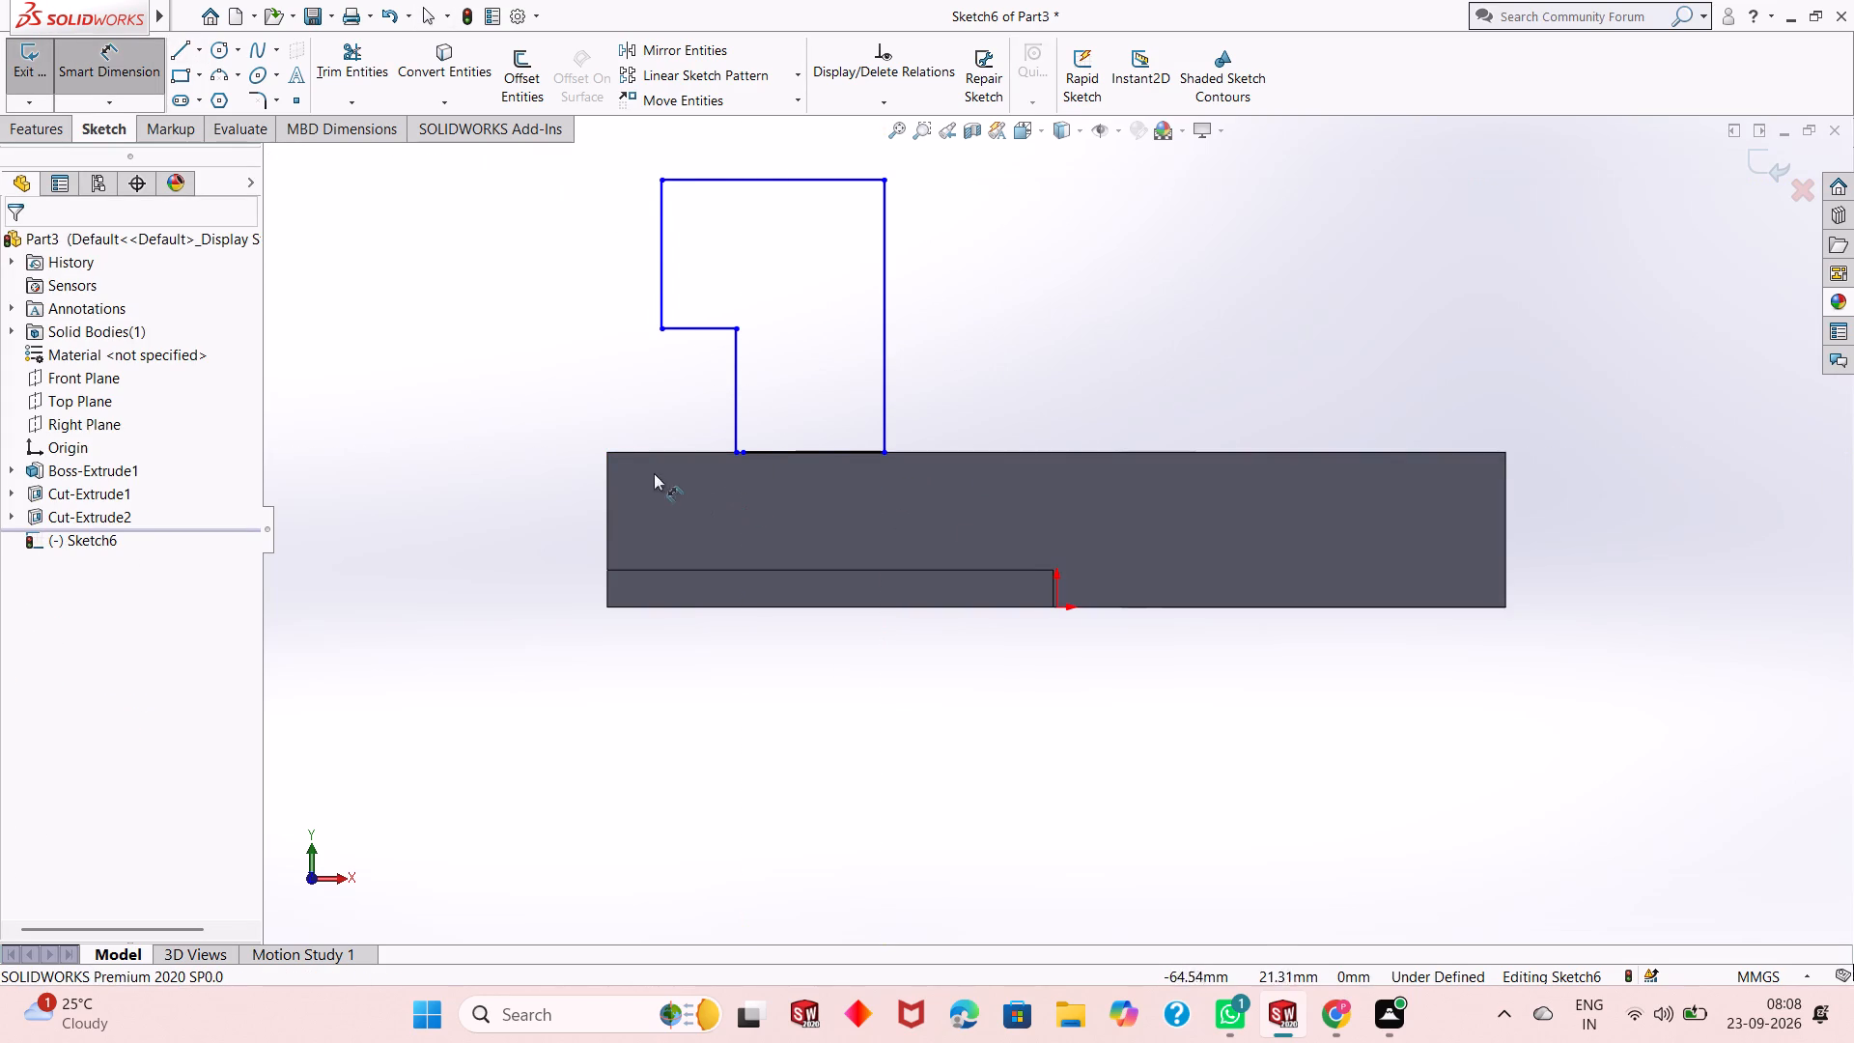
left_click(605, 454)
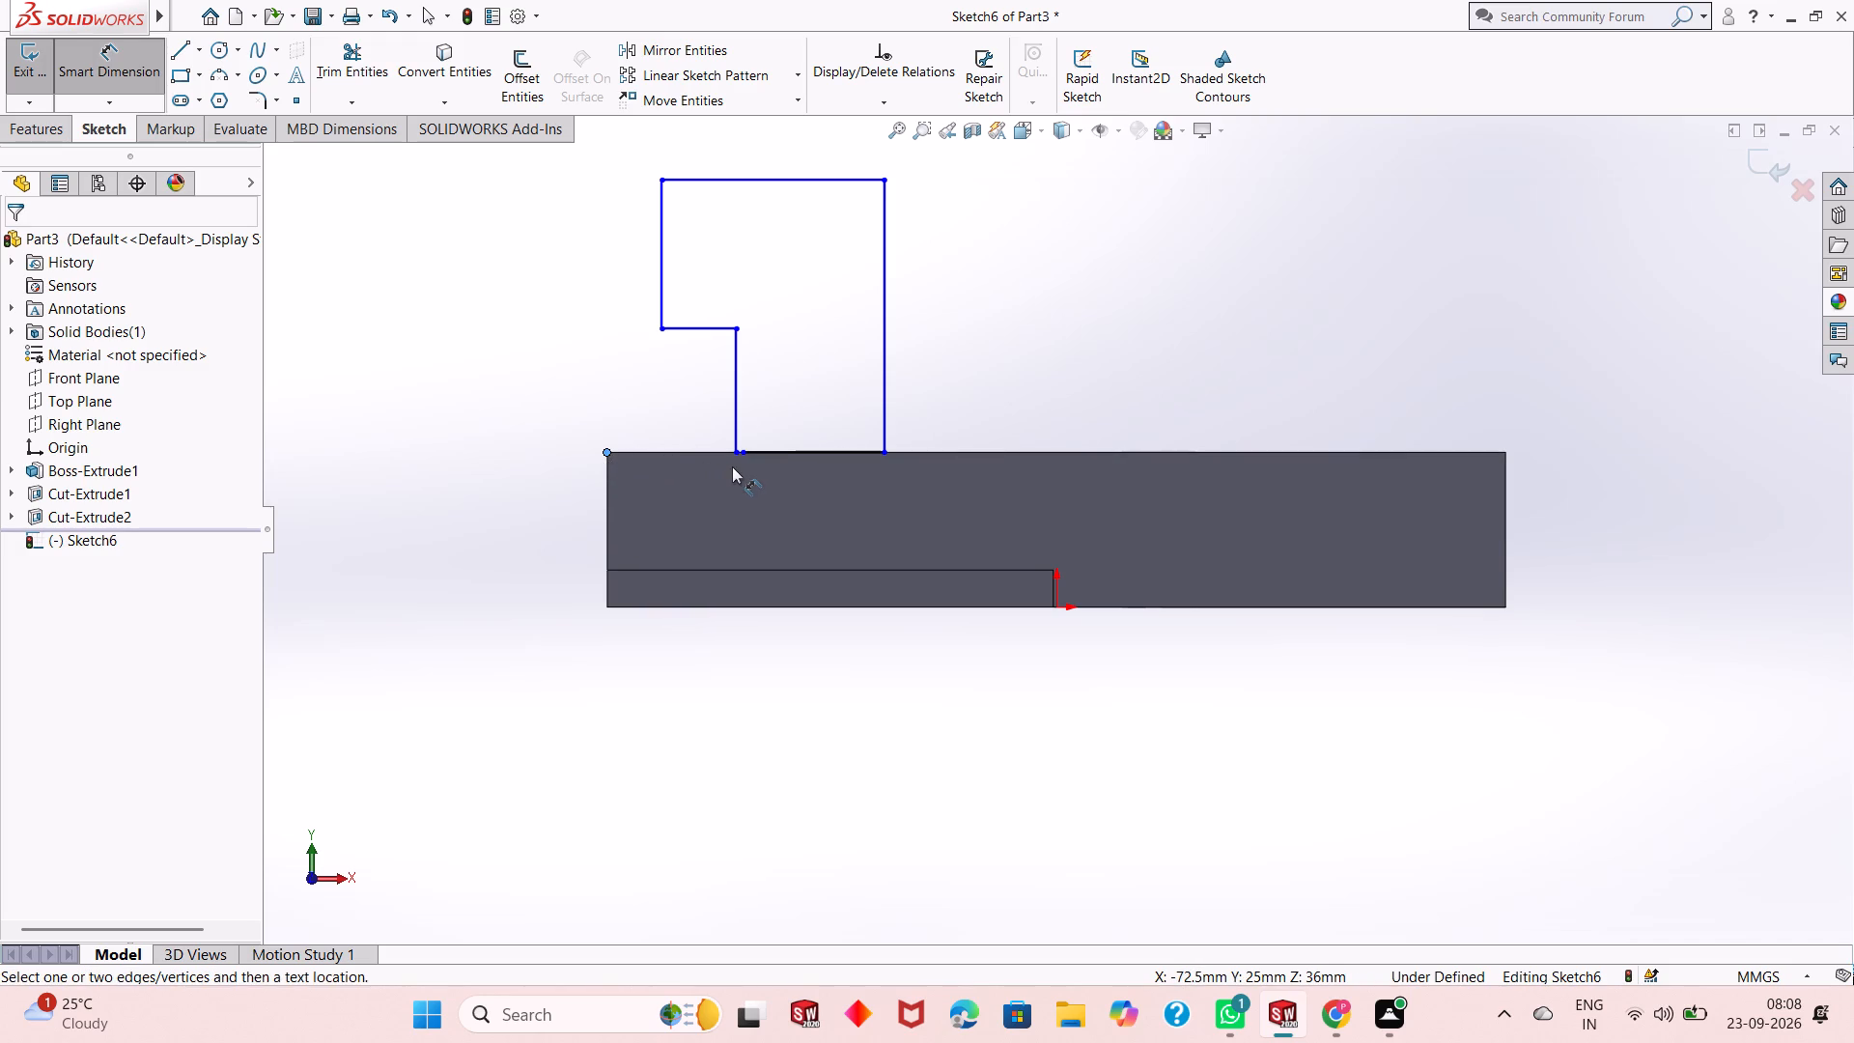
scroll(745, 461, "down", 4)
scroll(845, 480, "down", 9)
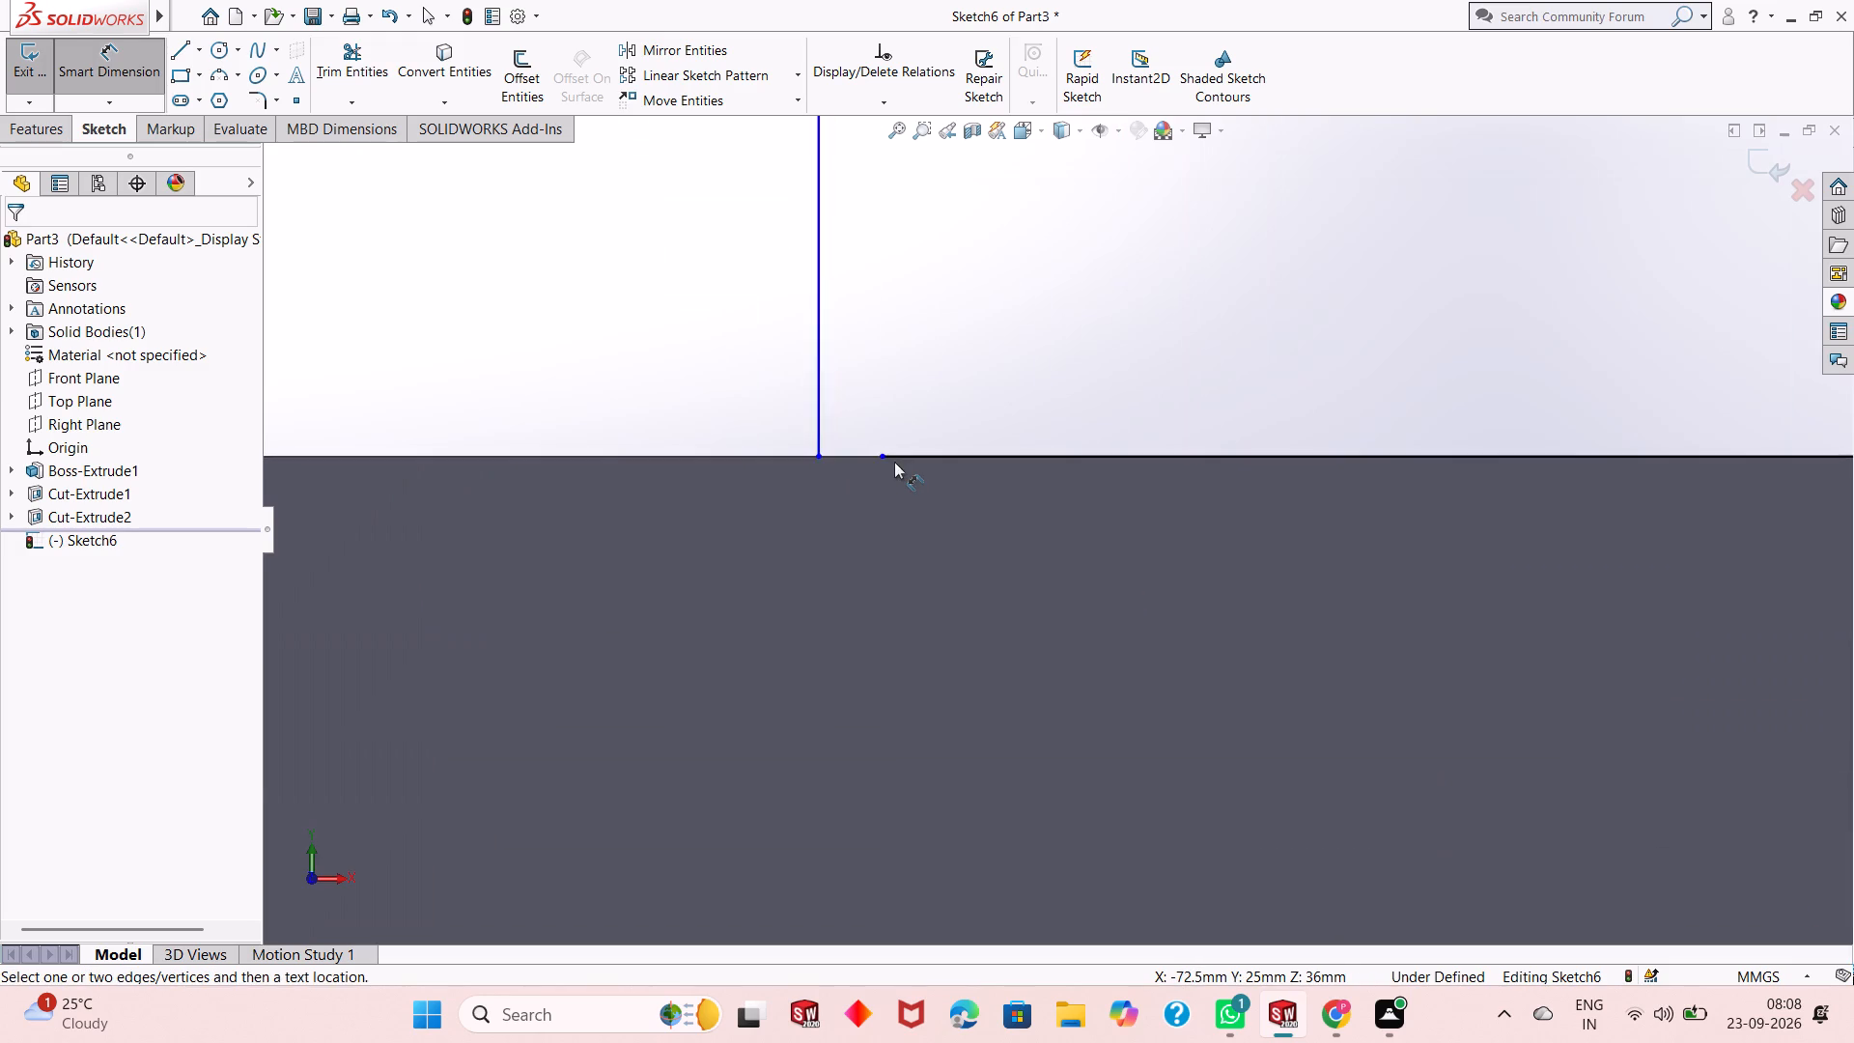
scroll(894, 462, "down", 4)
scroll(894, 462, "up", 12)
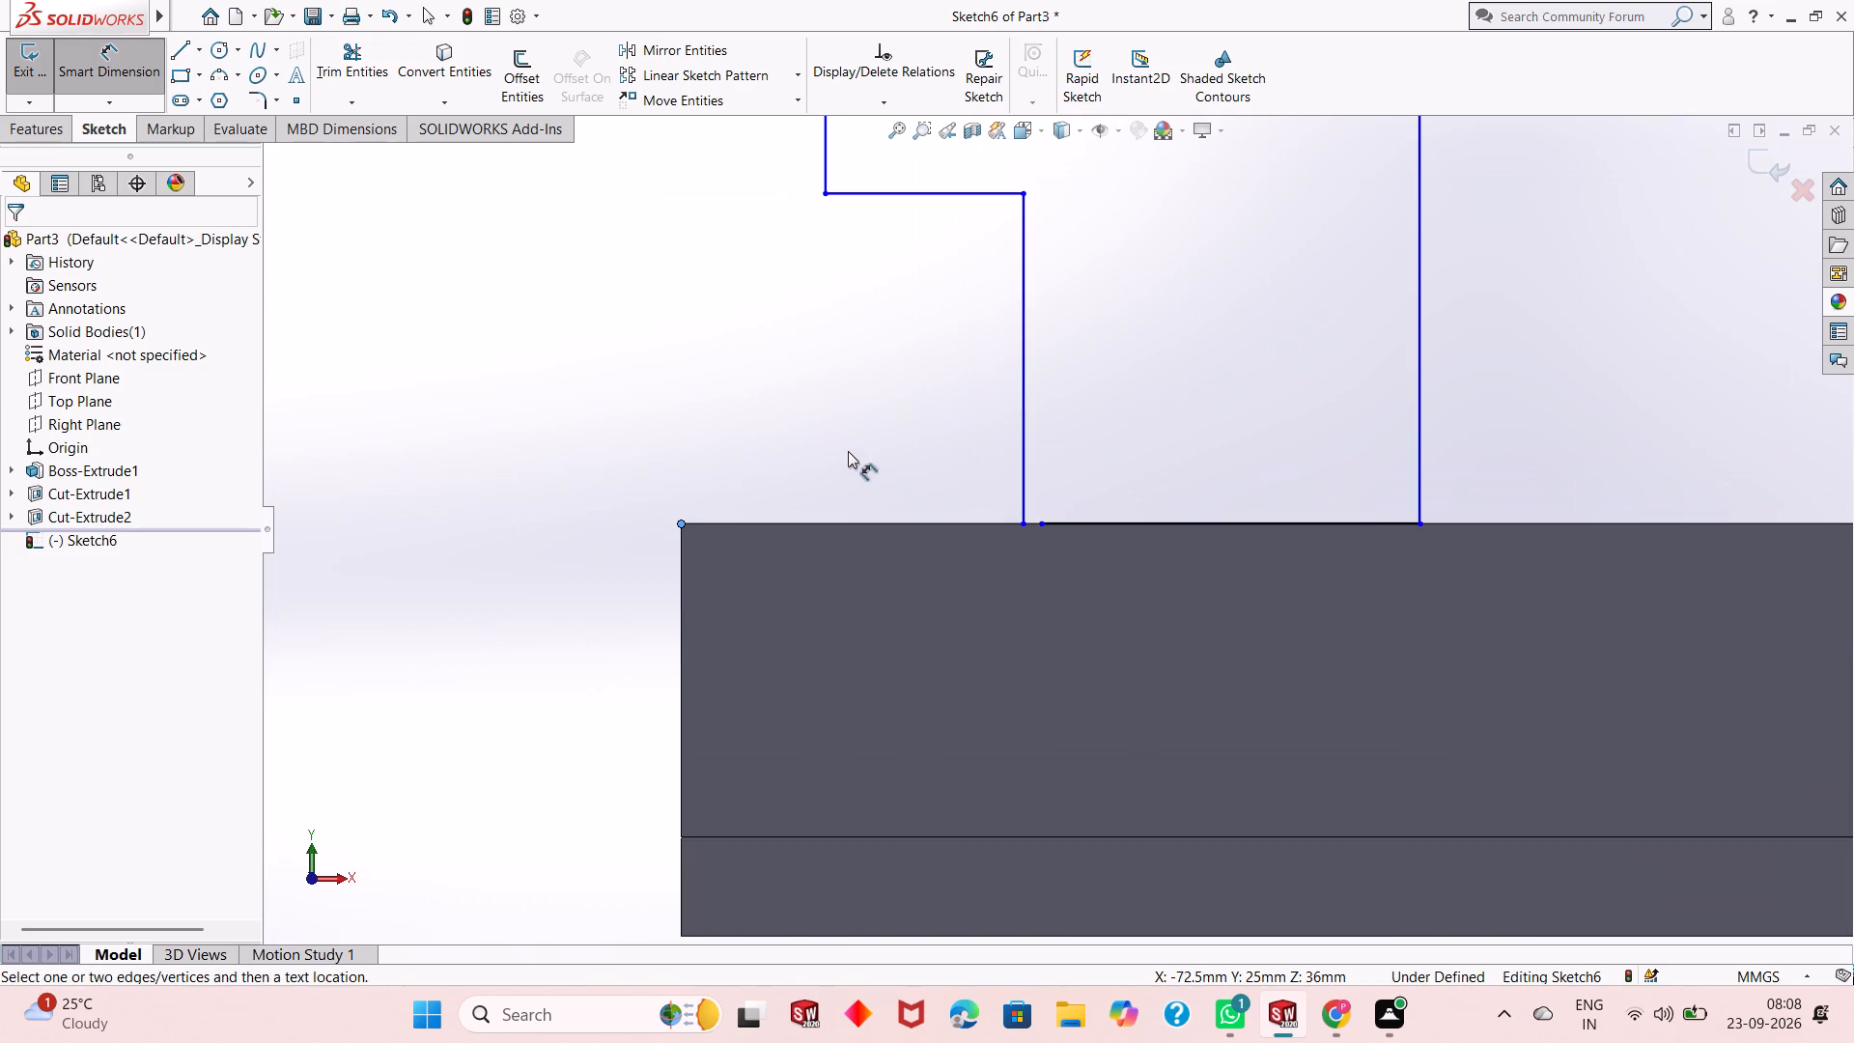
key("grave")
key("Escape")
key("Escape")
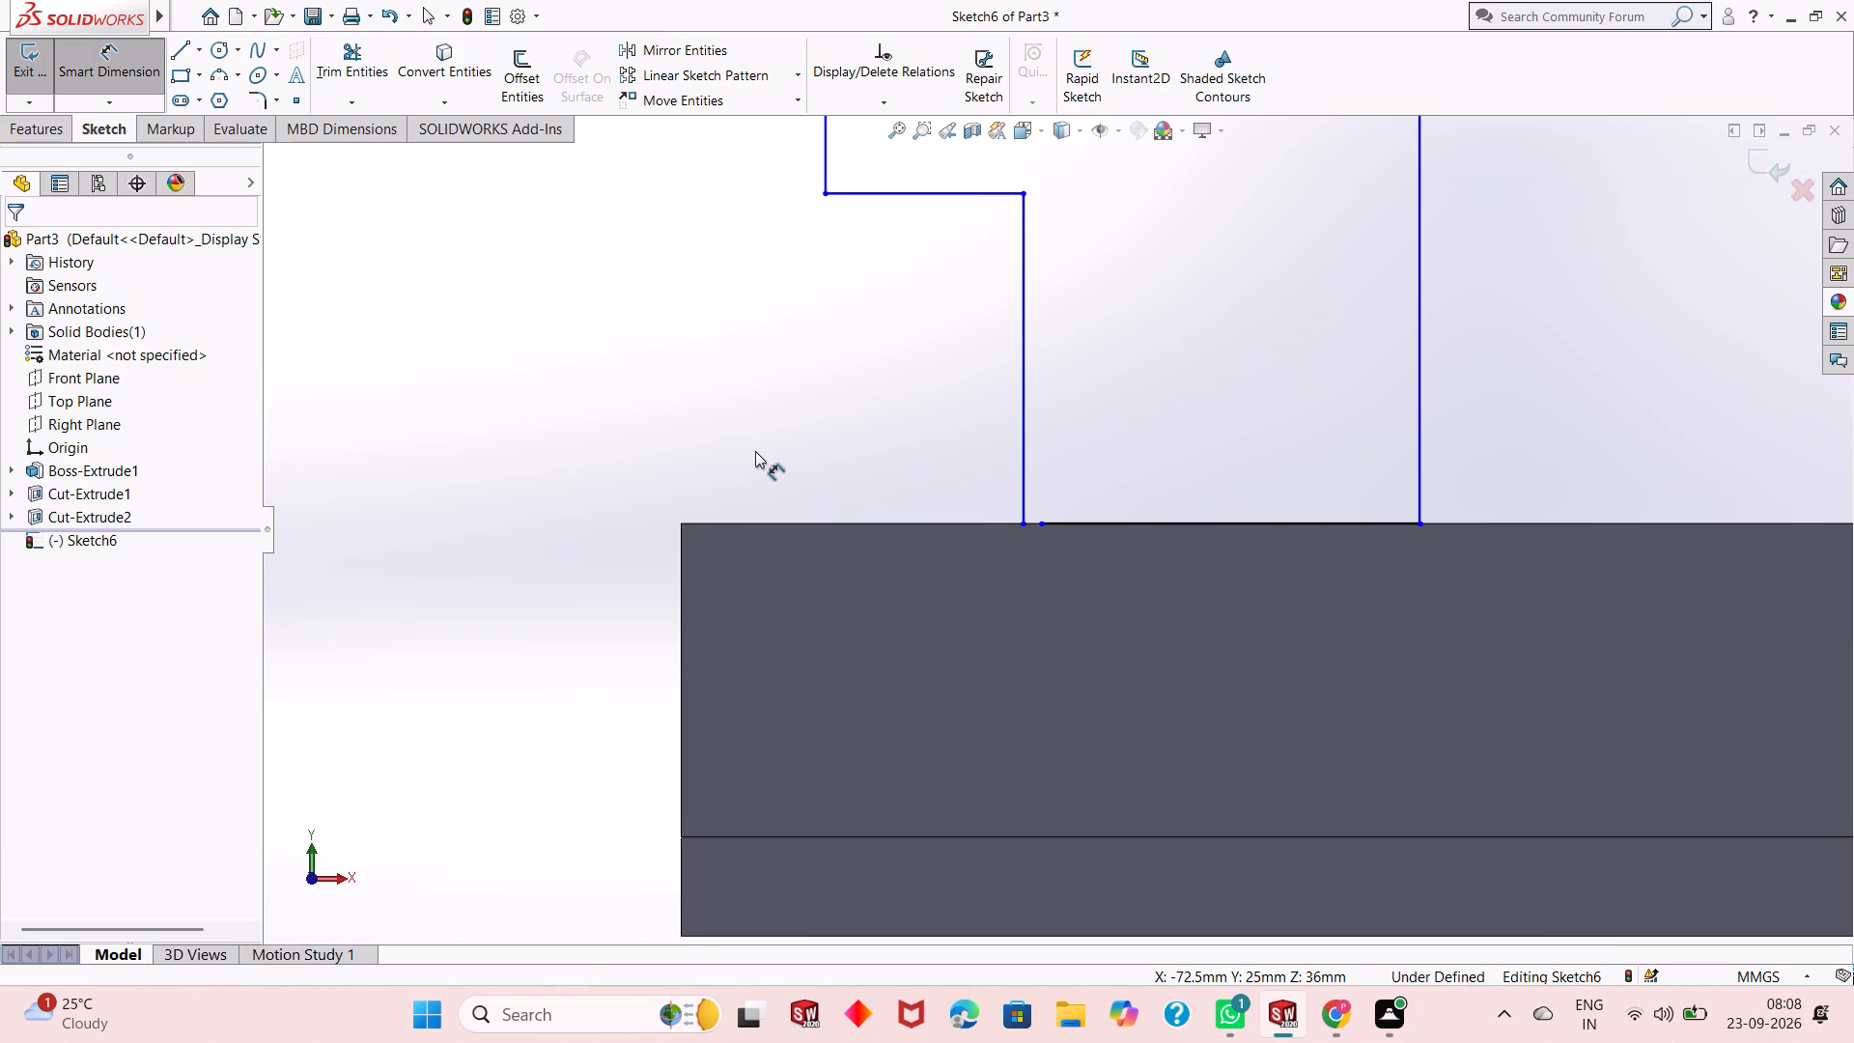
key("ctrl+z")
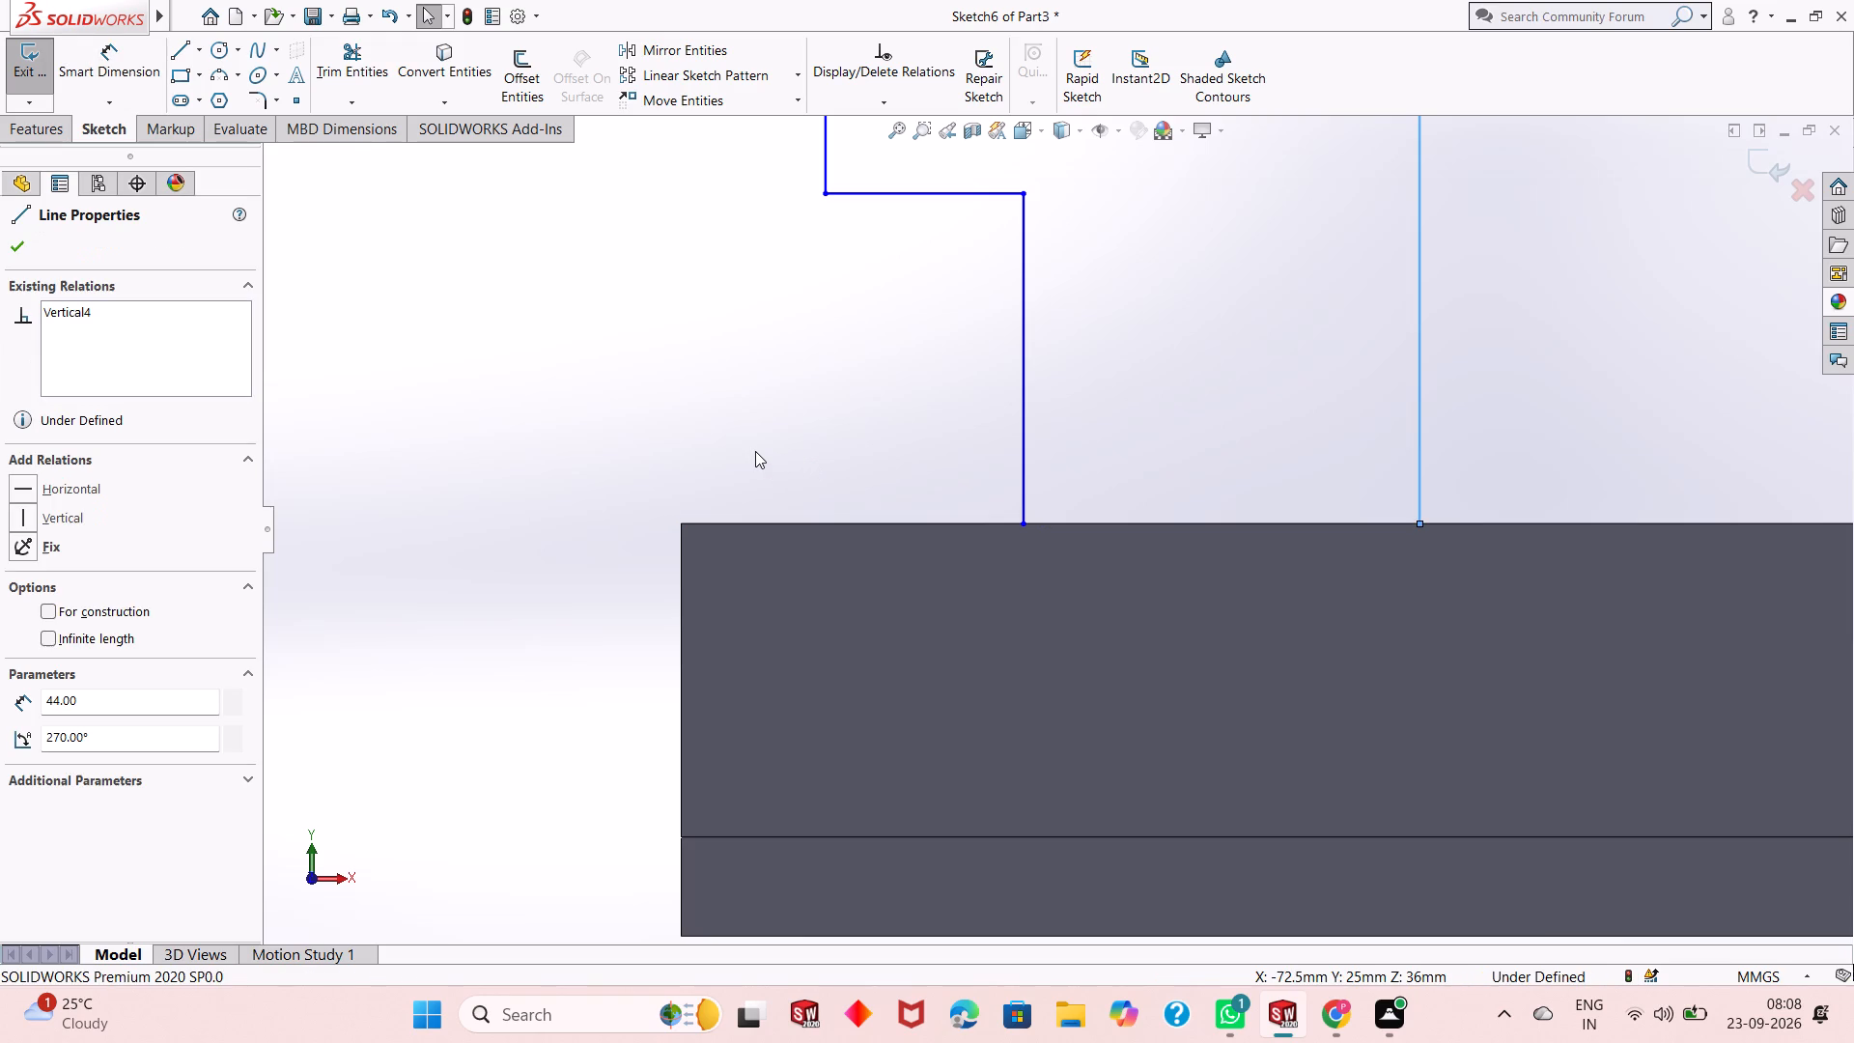
Close the profile with a 24 mm horizontal line along the block's top edge, ending exactly on the lower end of the 20 mm line.
key("l")
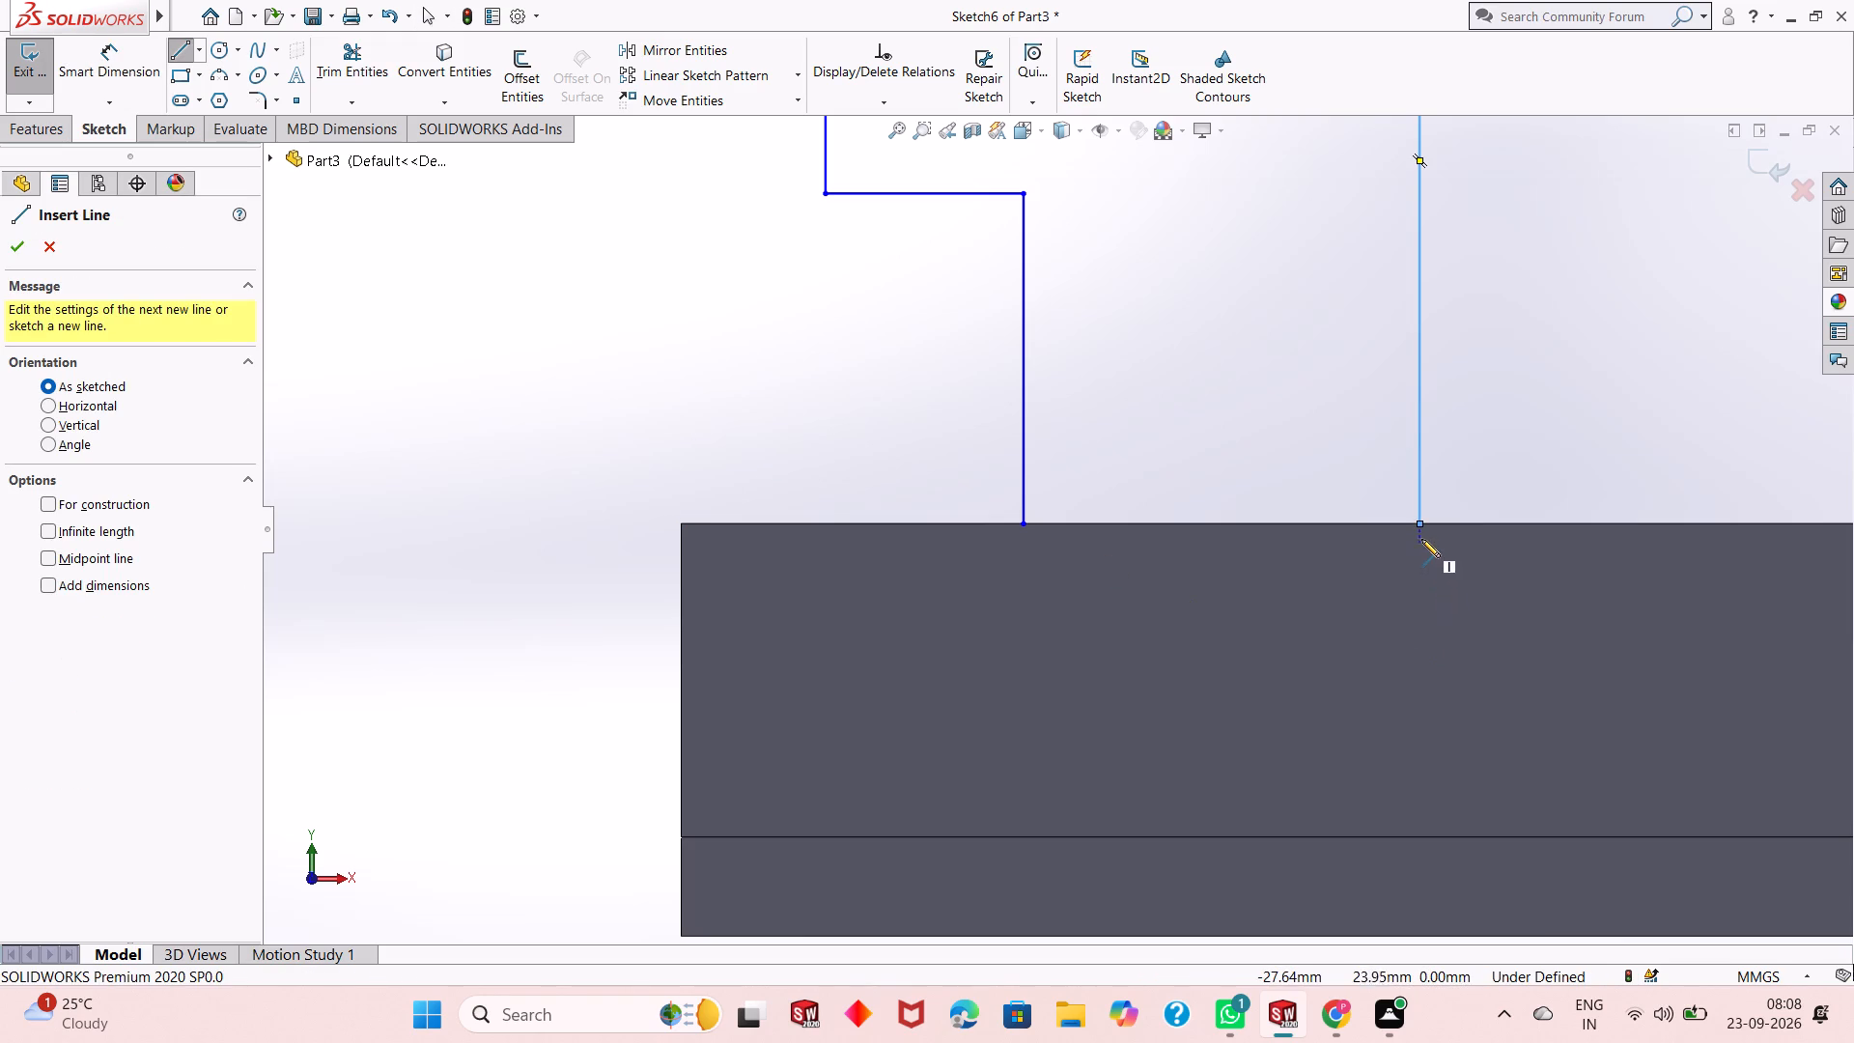
left_click(1419, 523)
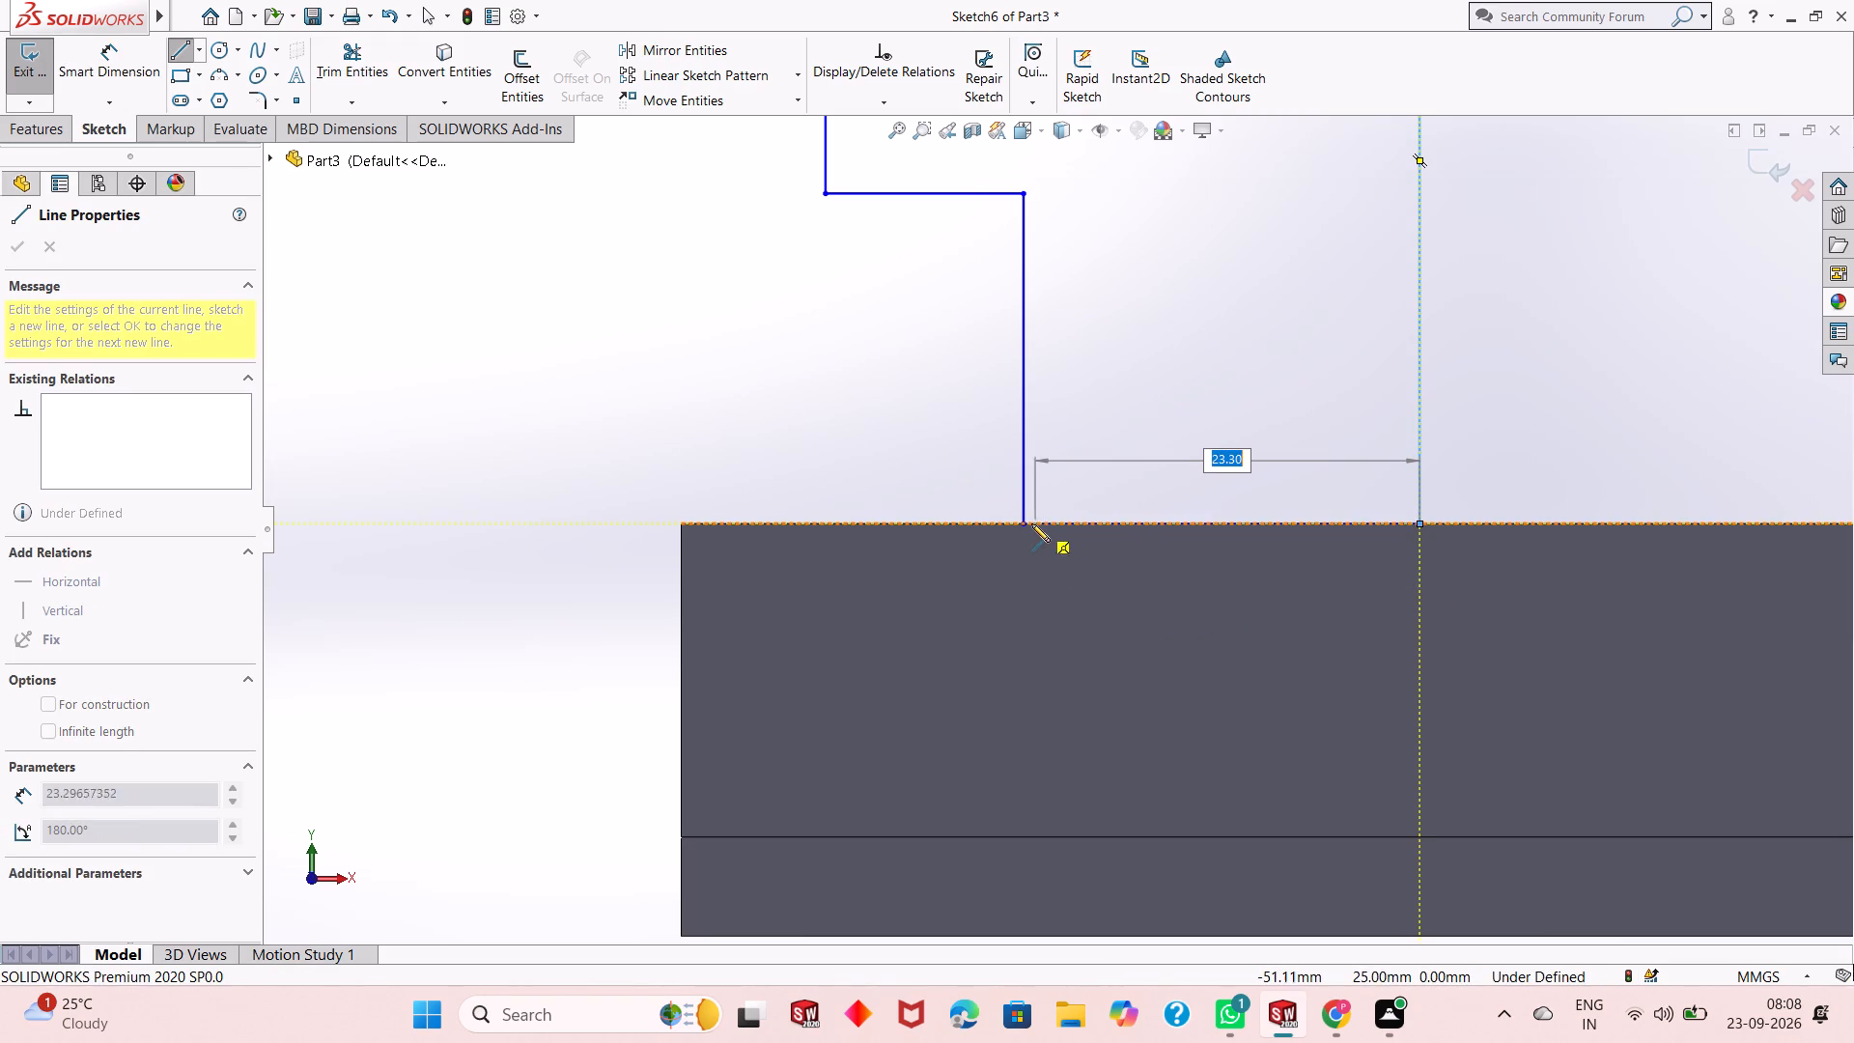
left_click(1023, 526)
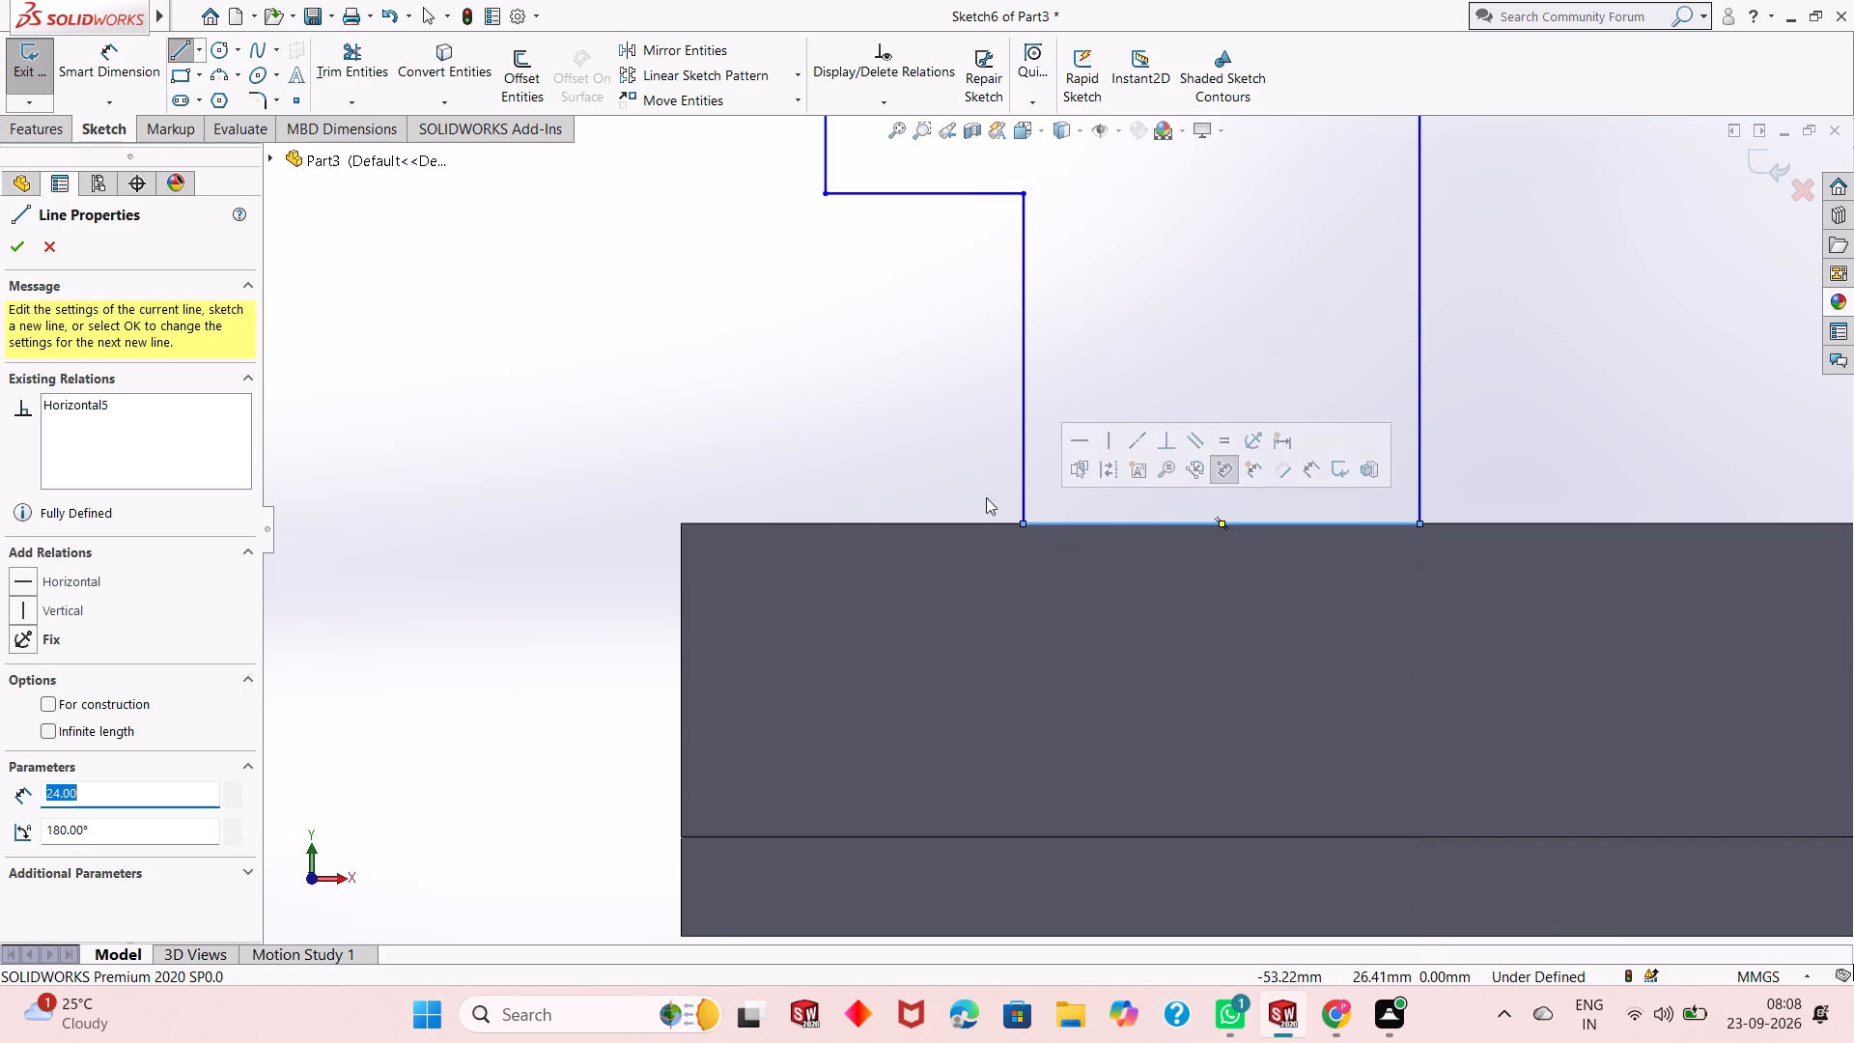
right_click(907, 470)
left_click(951, 483)
Dimension the distance from the block's upper end corner to the profile's nearest bottom corner as 12 mm.
scroll(1183, 620, "down", 3)
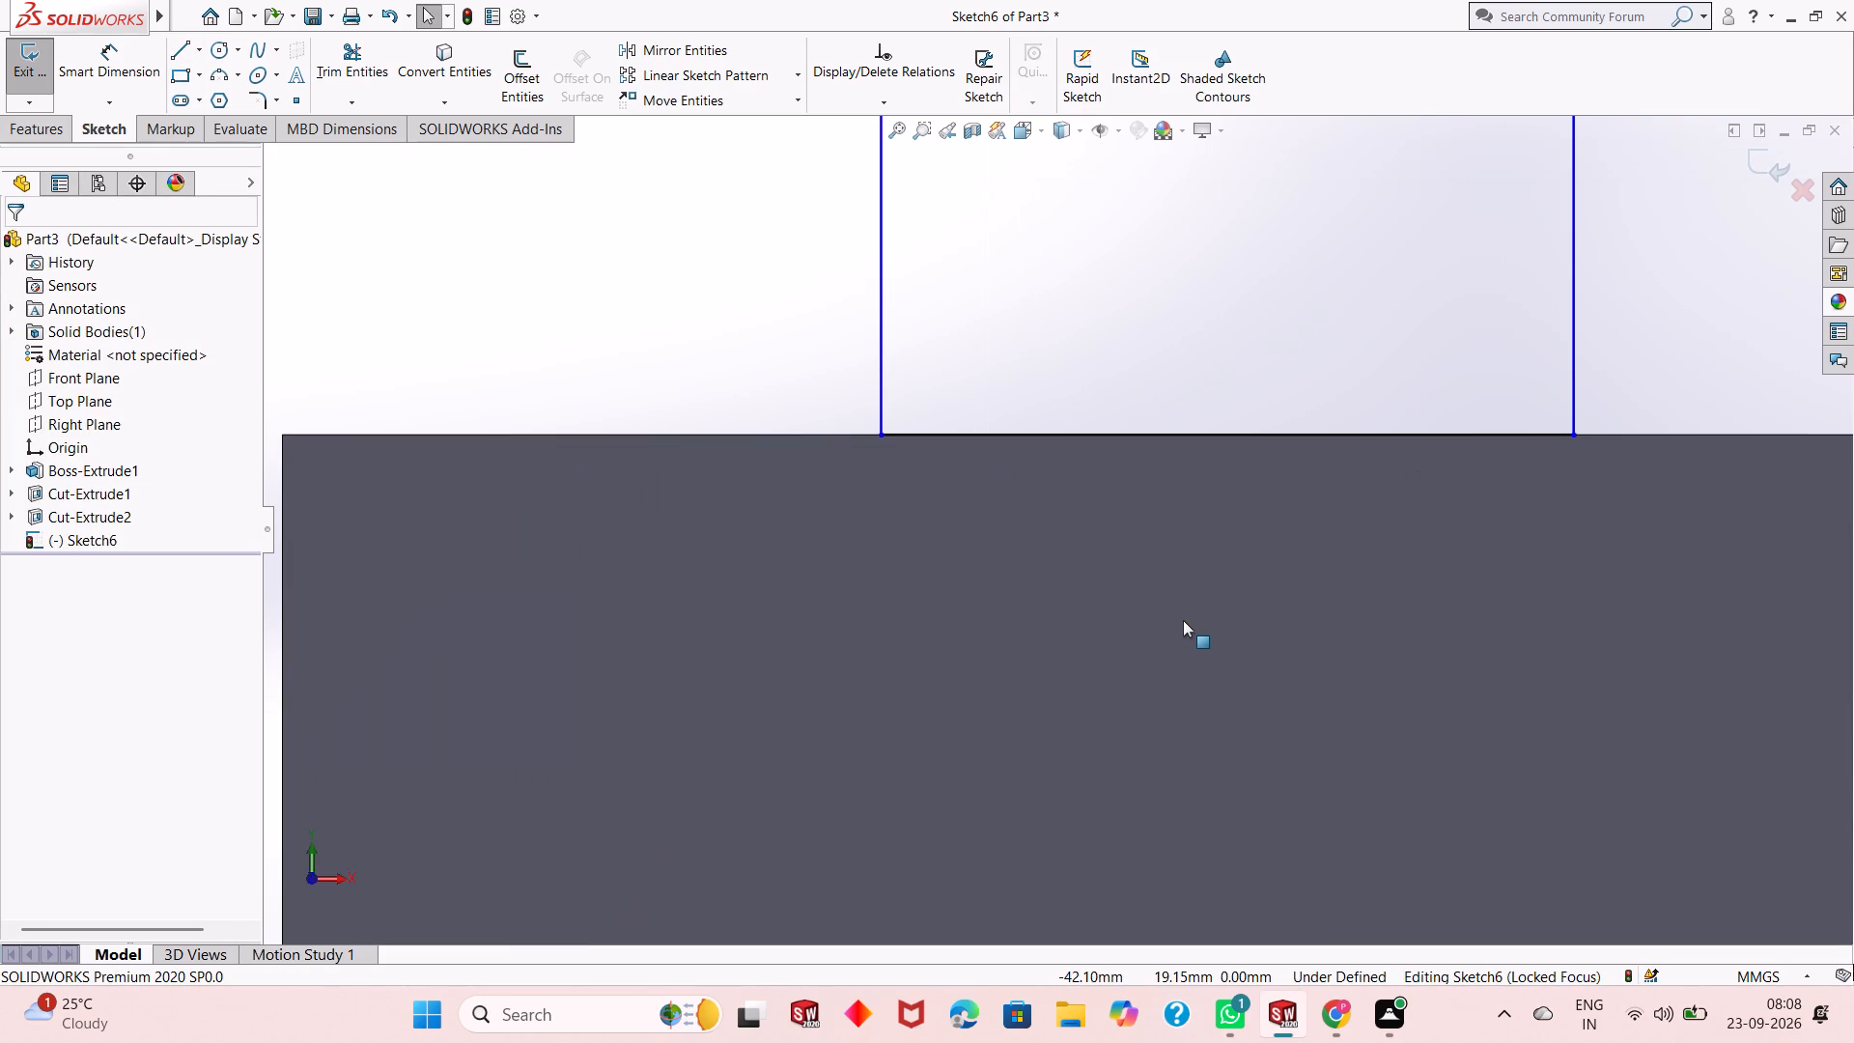
scroll(1078, 474, "up", 5)
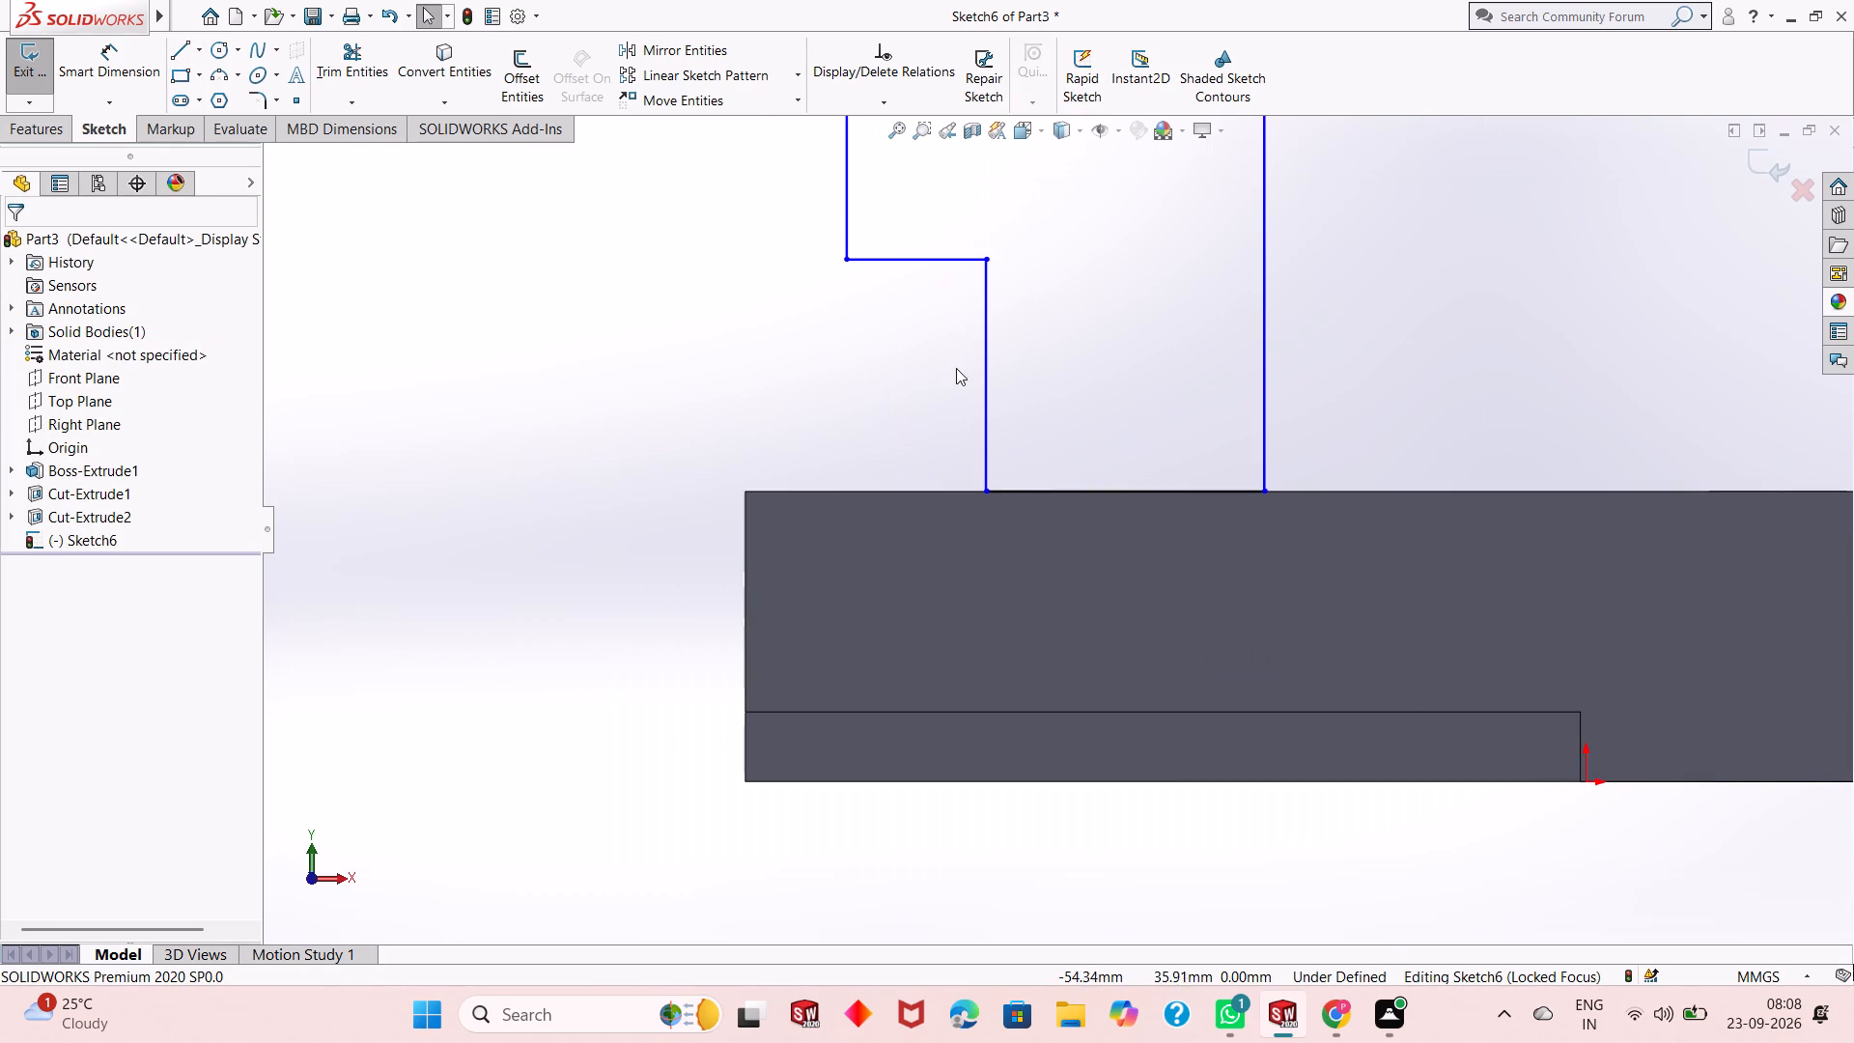
left_click(144, 70)
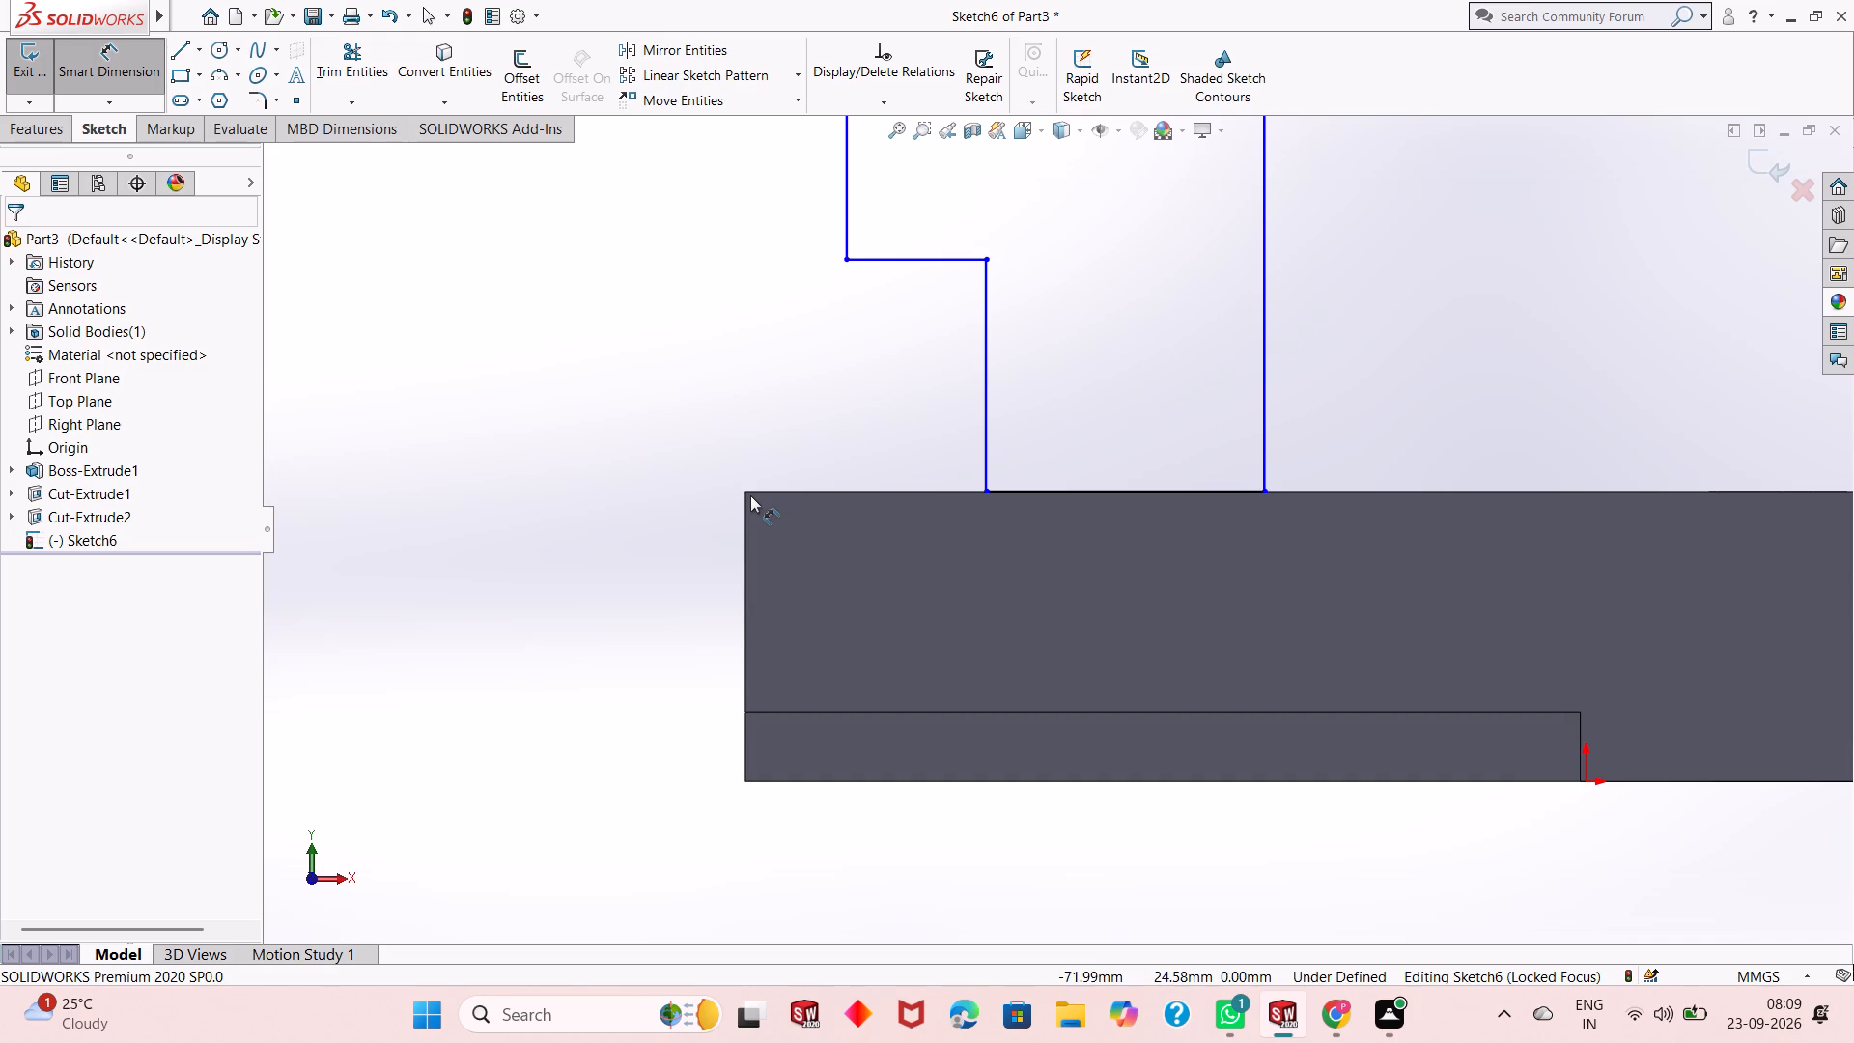
left_click(746, 491)
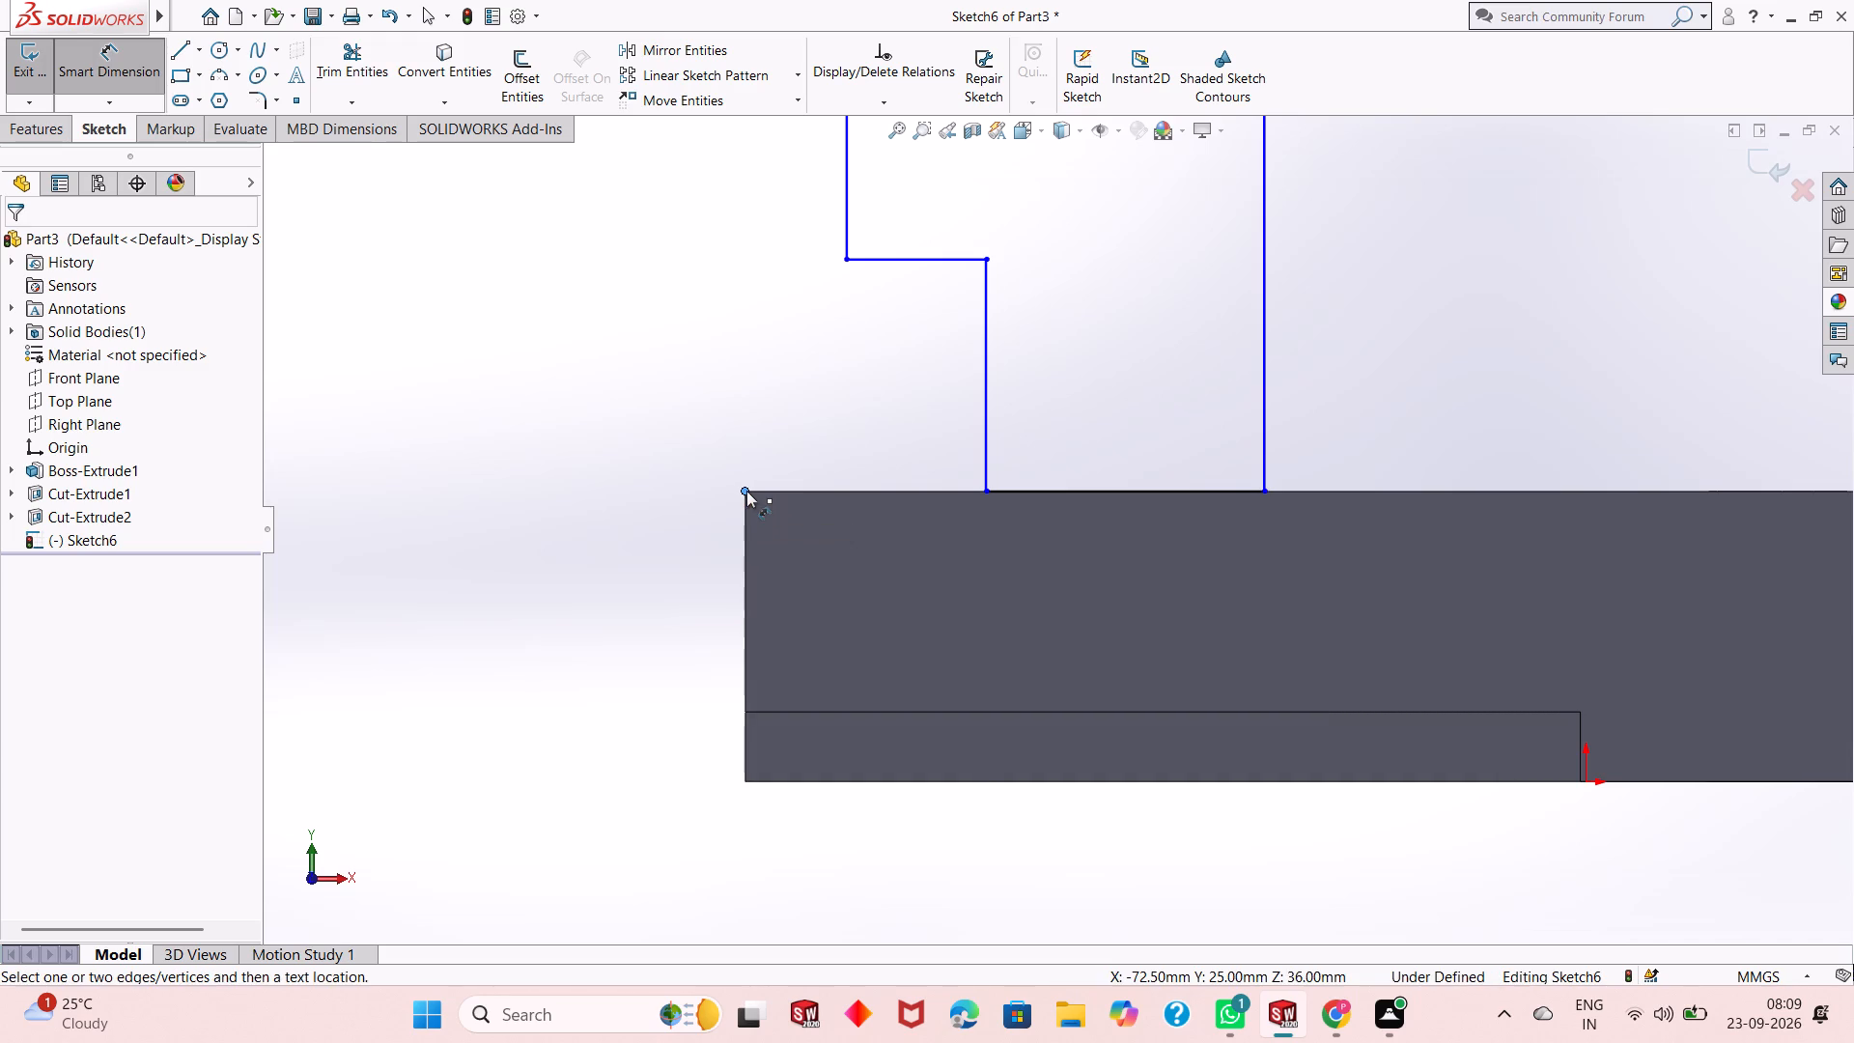
left_click(985, 493)
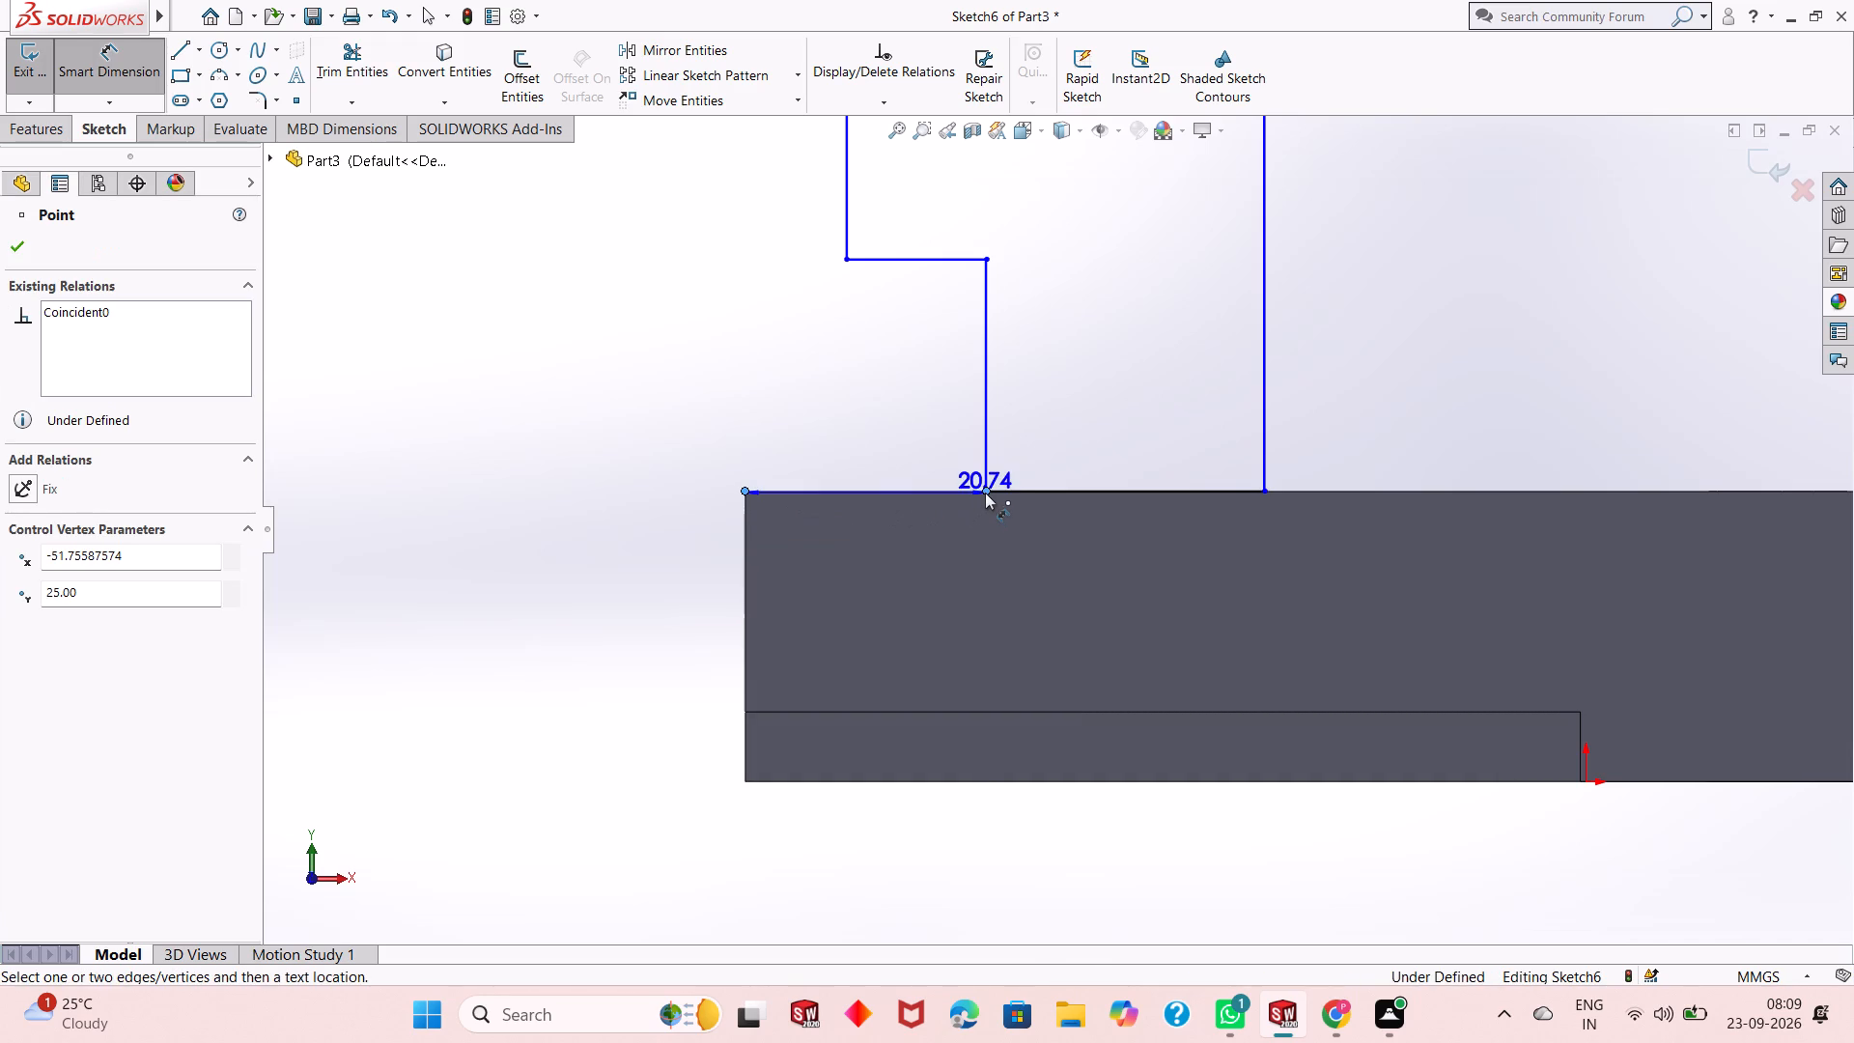
left_click(936, 852)
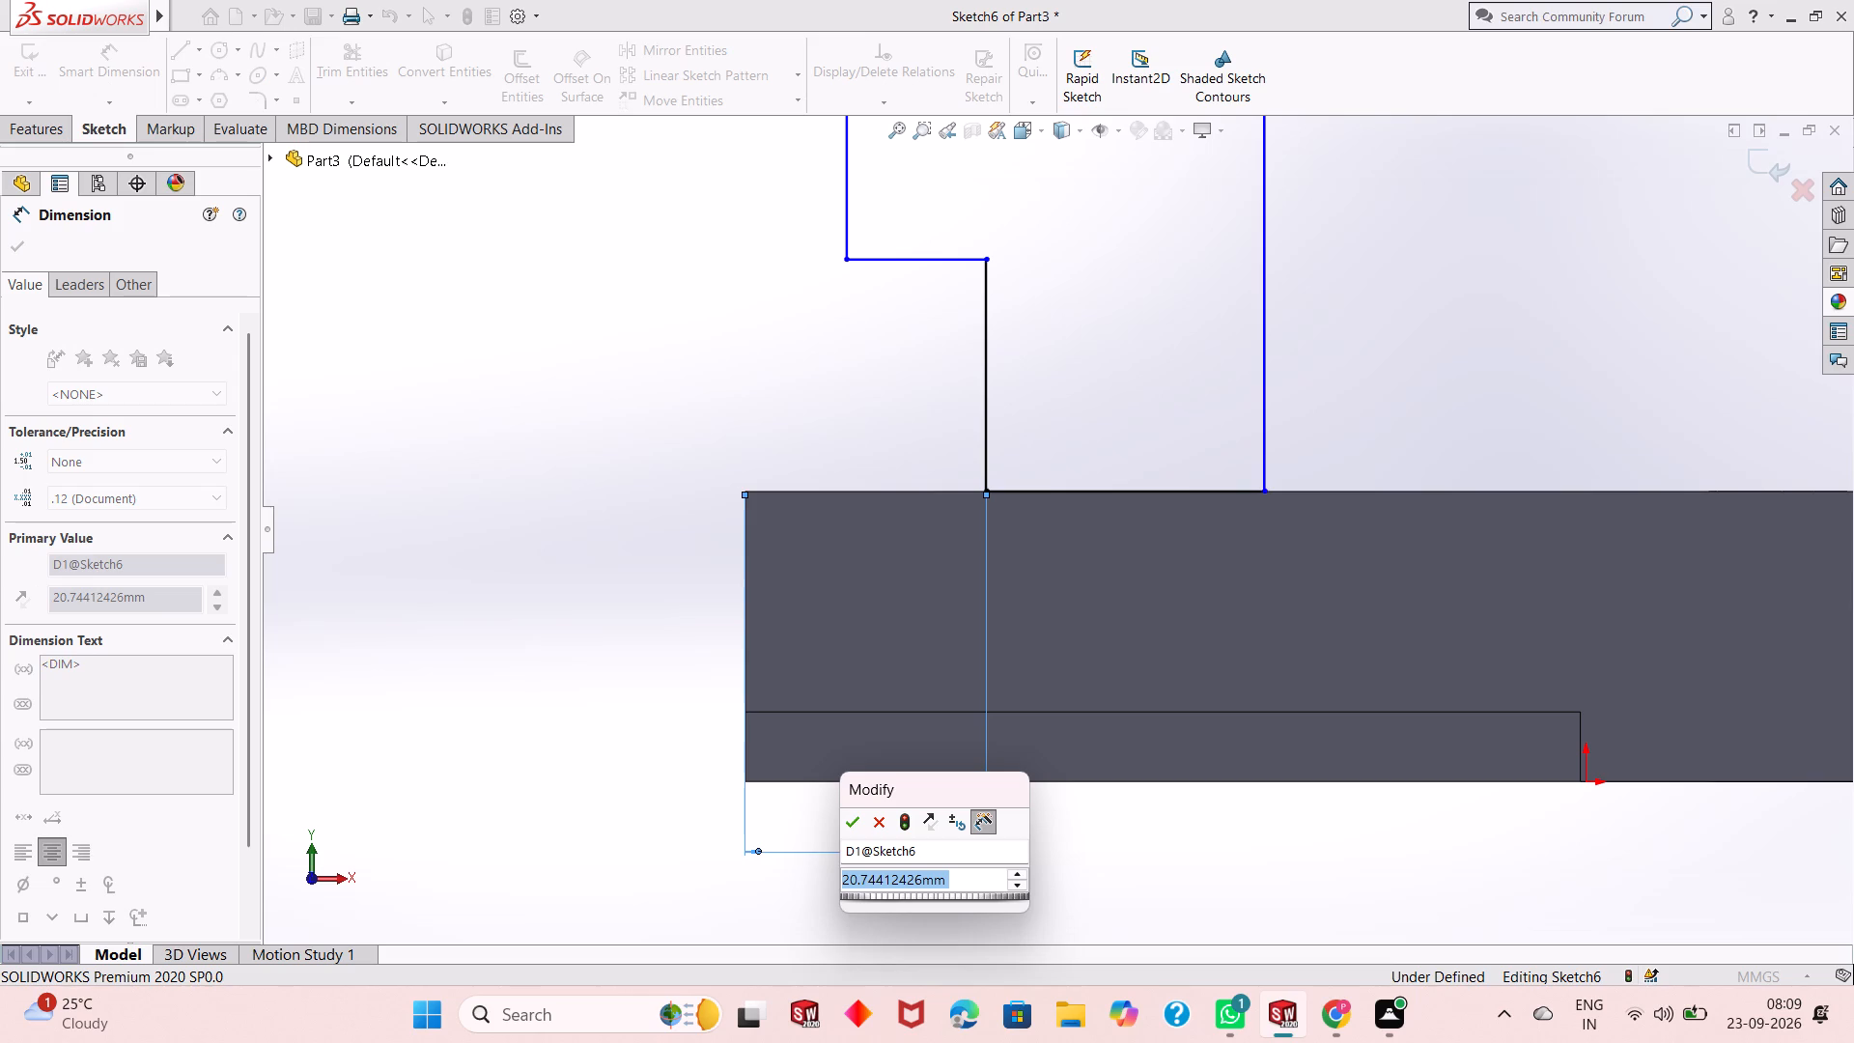
type("12")
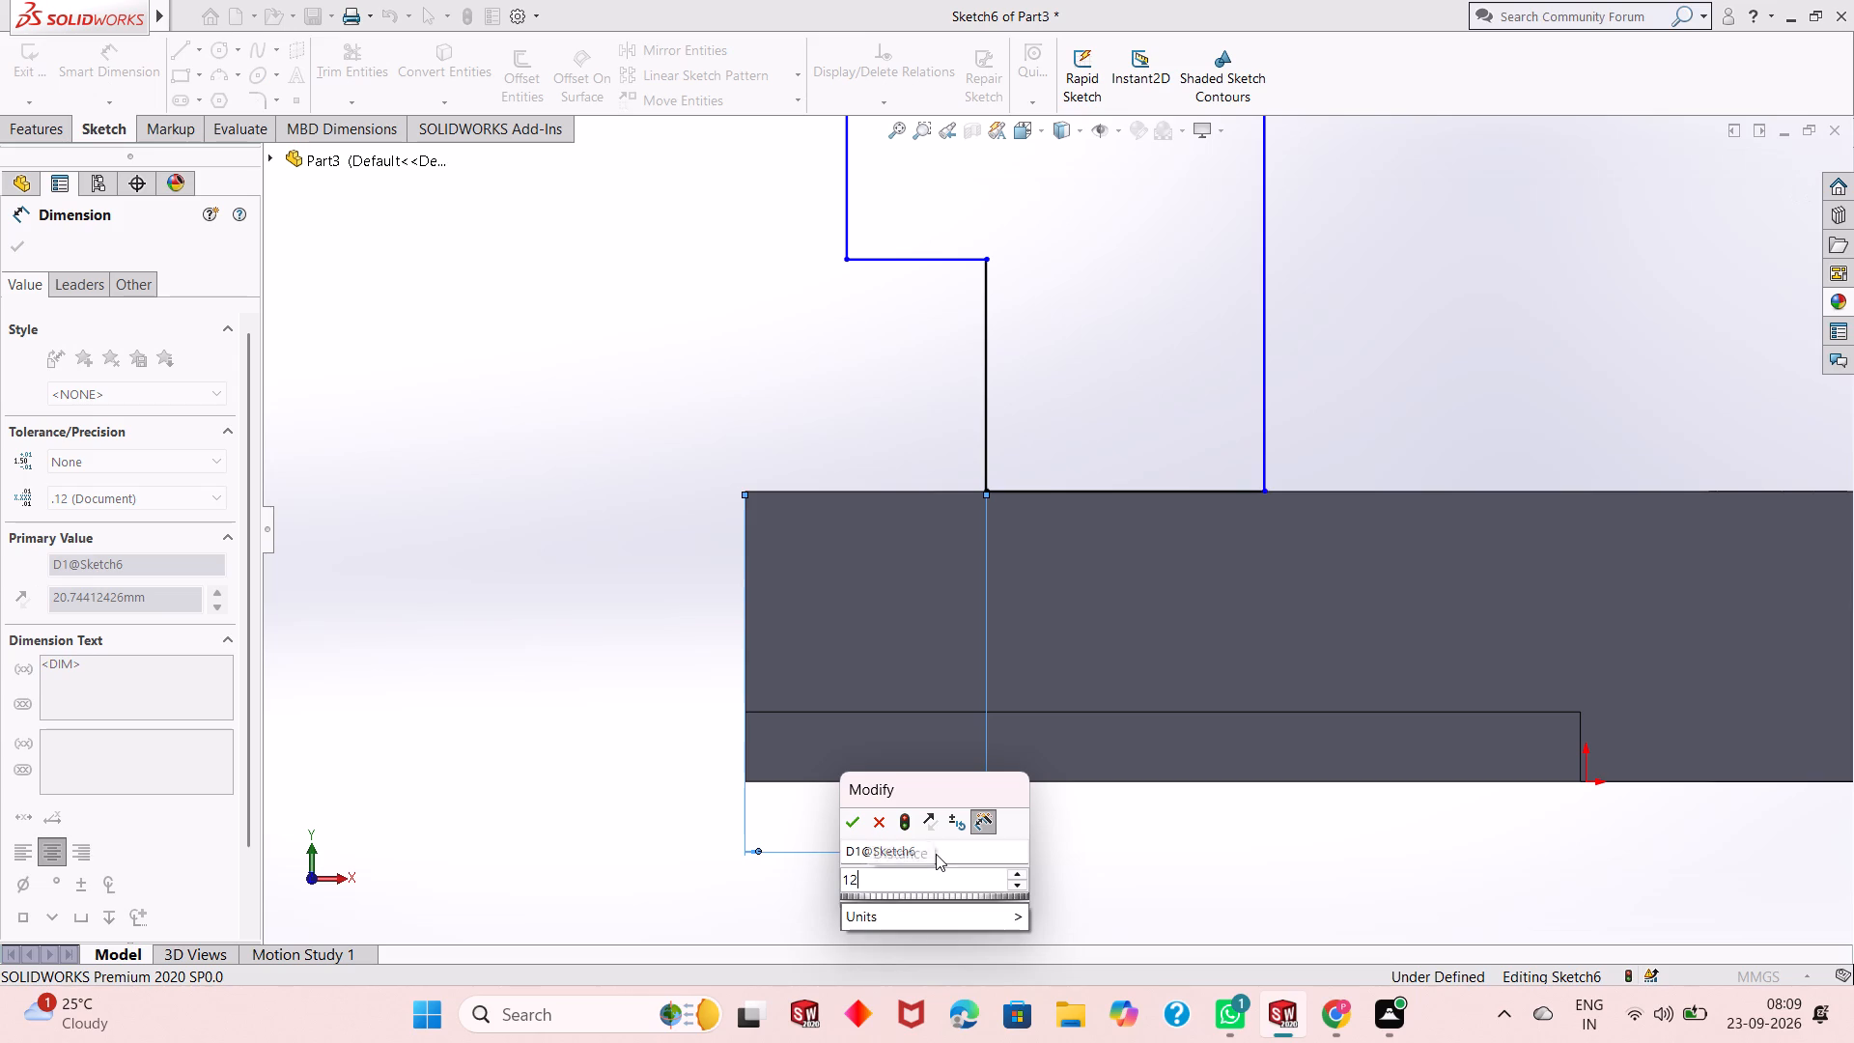
key("Return")
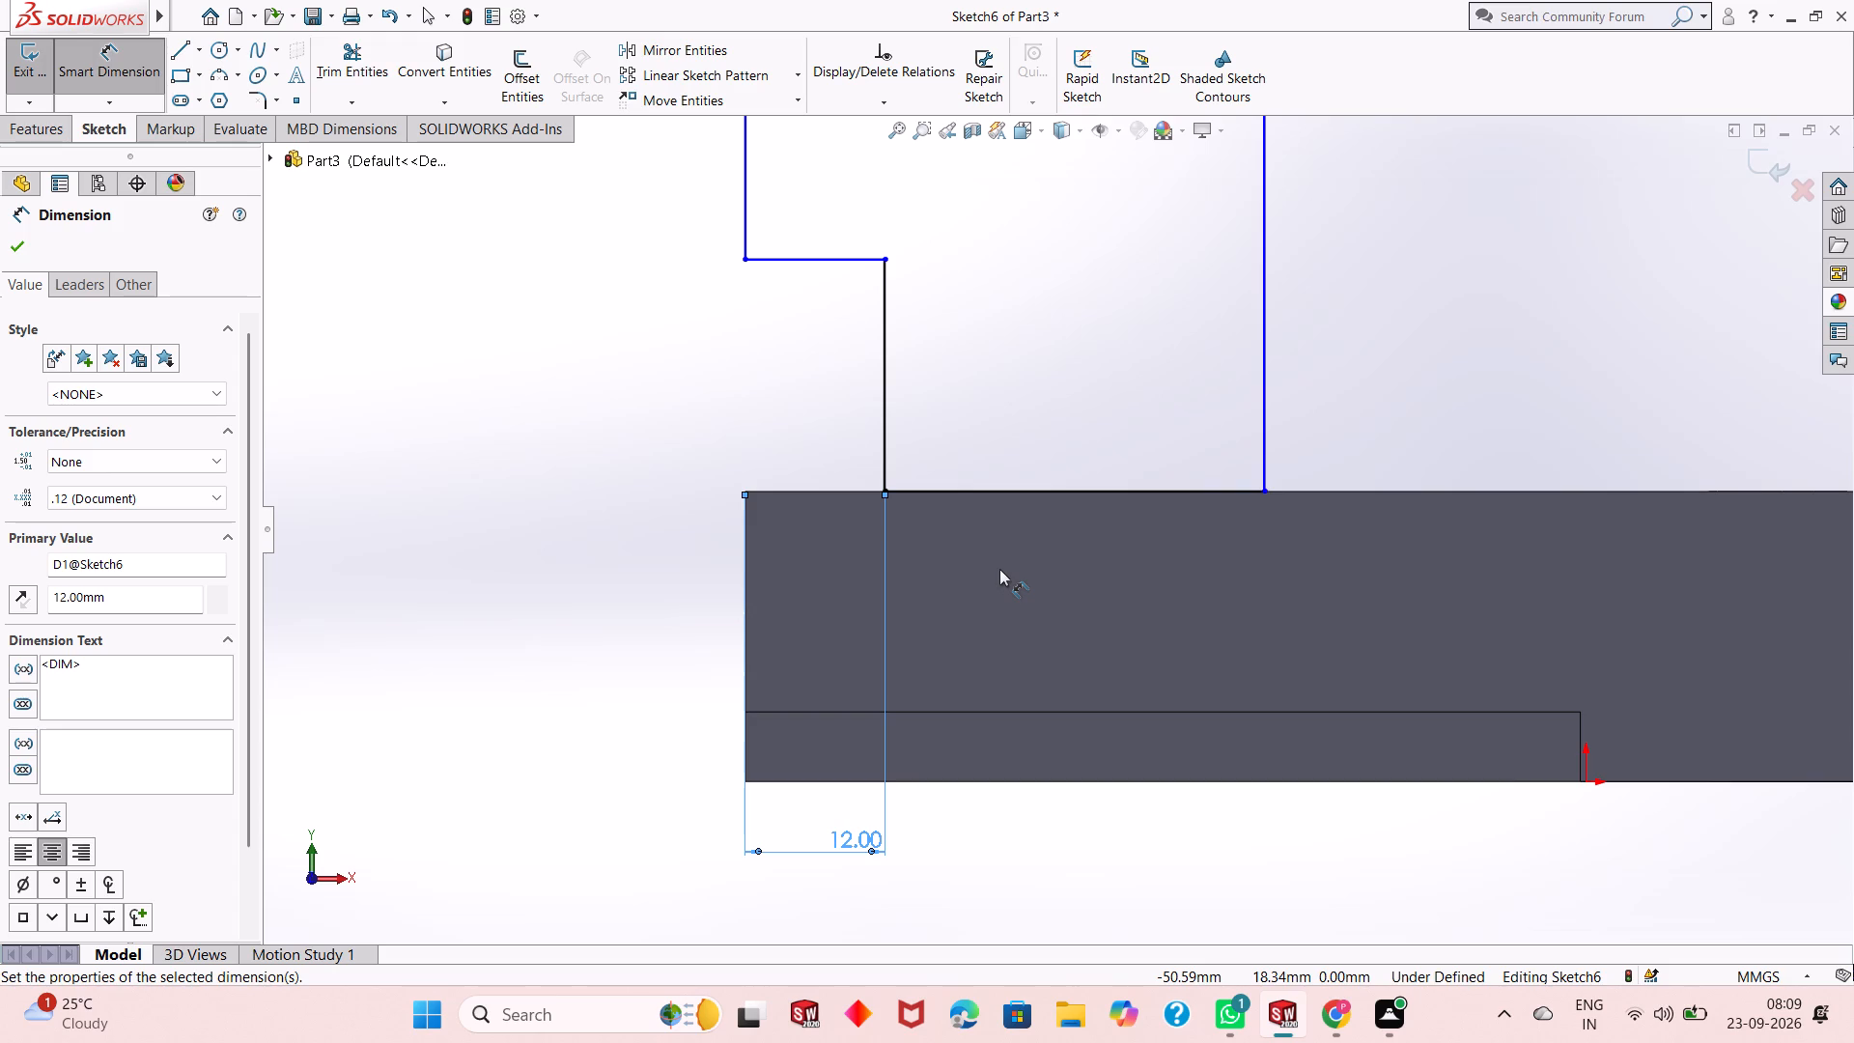
Dimension the profile's two stepped vertical lines, the lower one at 20 mm and the upper one at 24 mm.
left_click(885, 391)
left_click(419, 381)
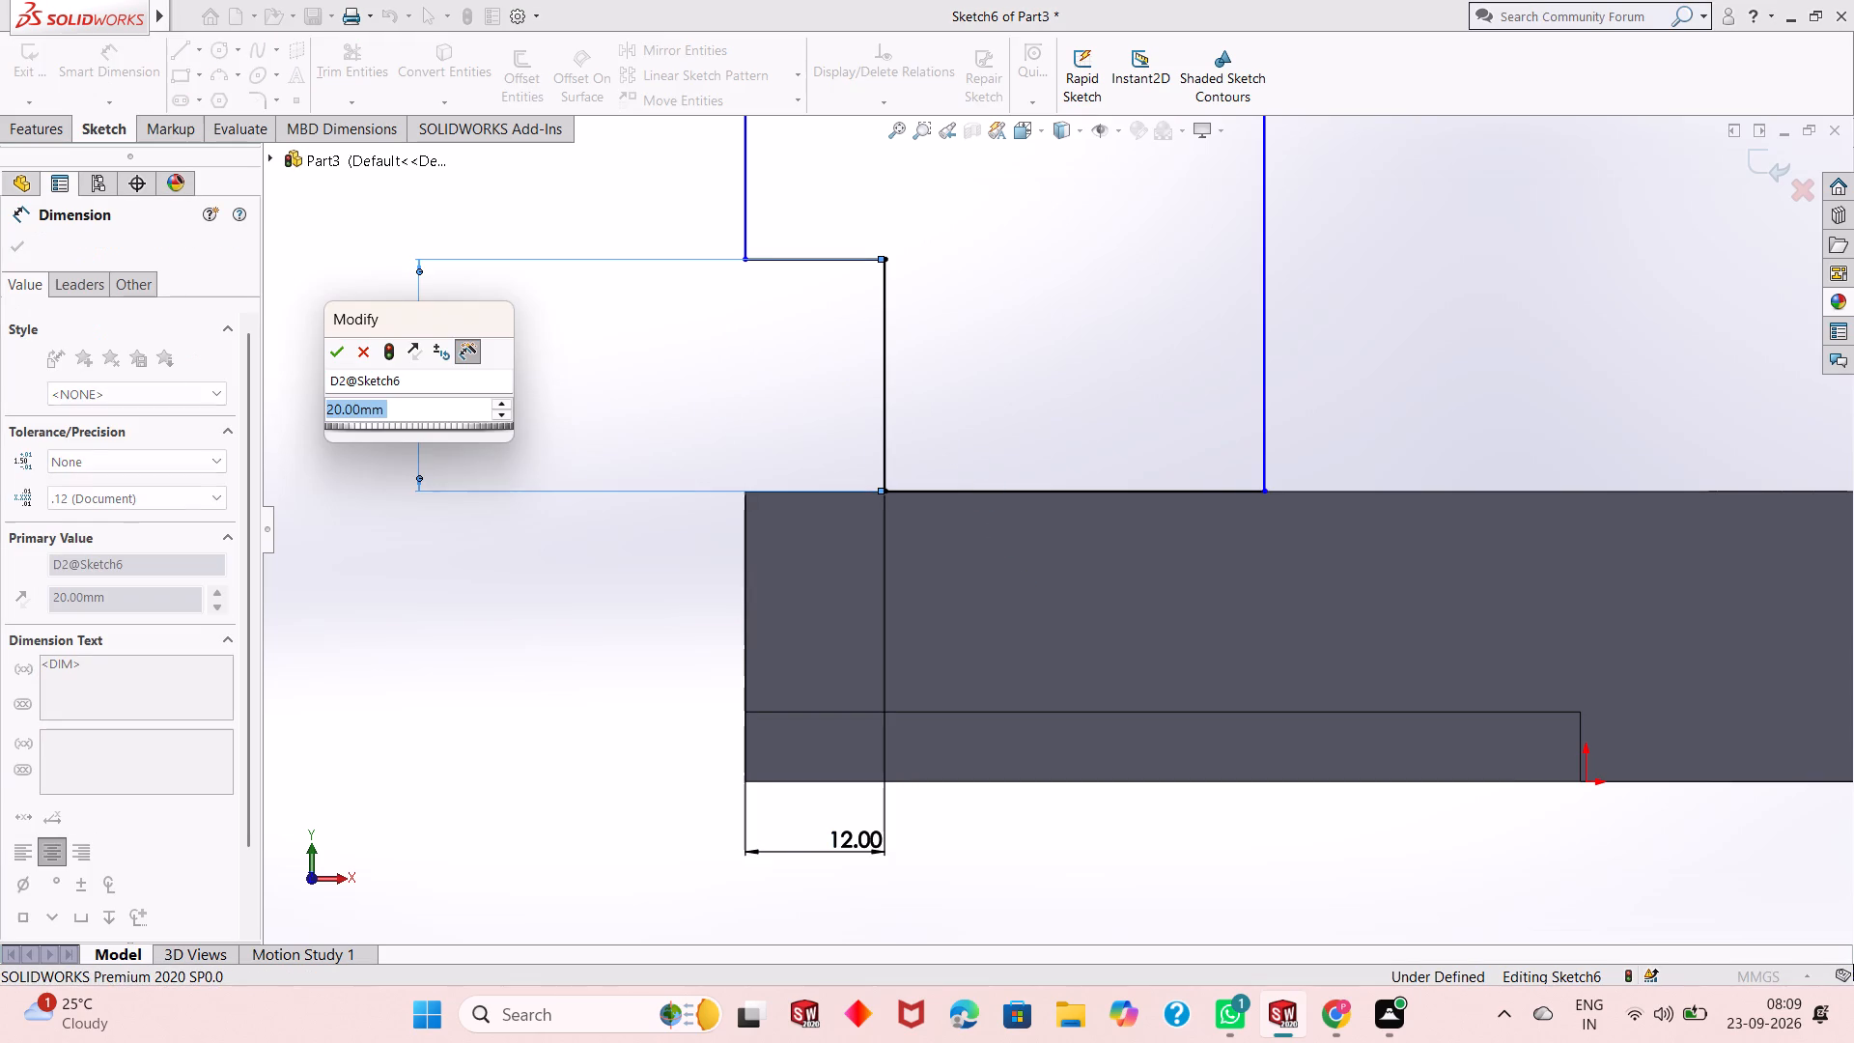
left_click(337, 359)
scroll(910, 629, "up", 2)
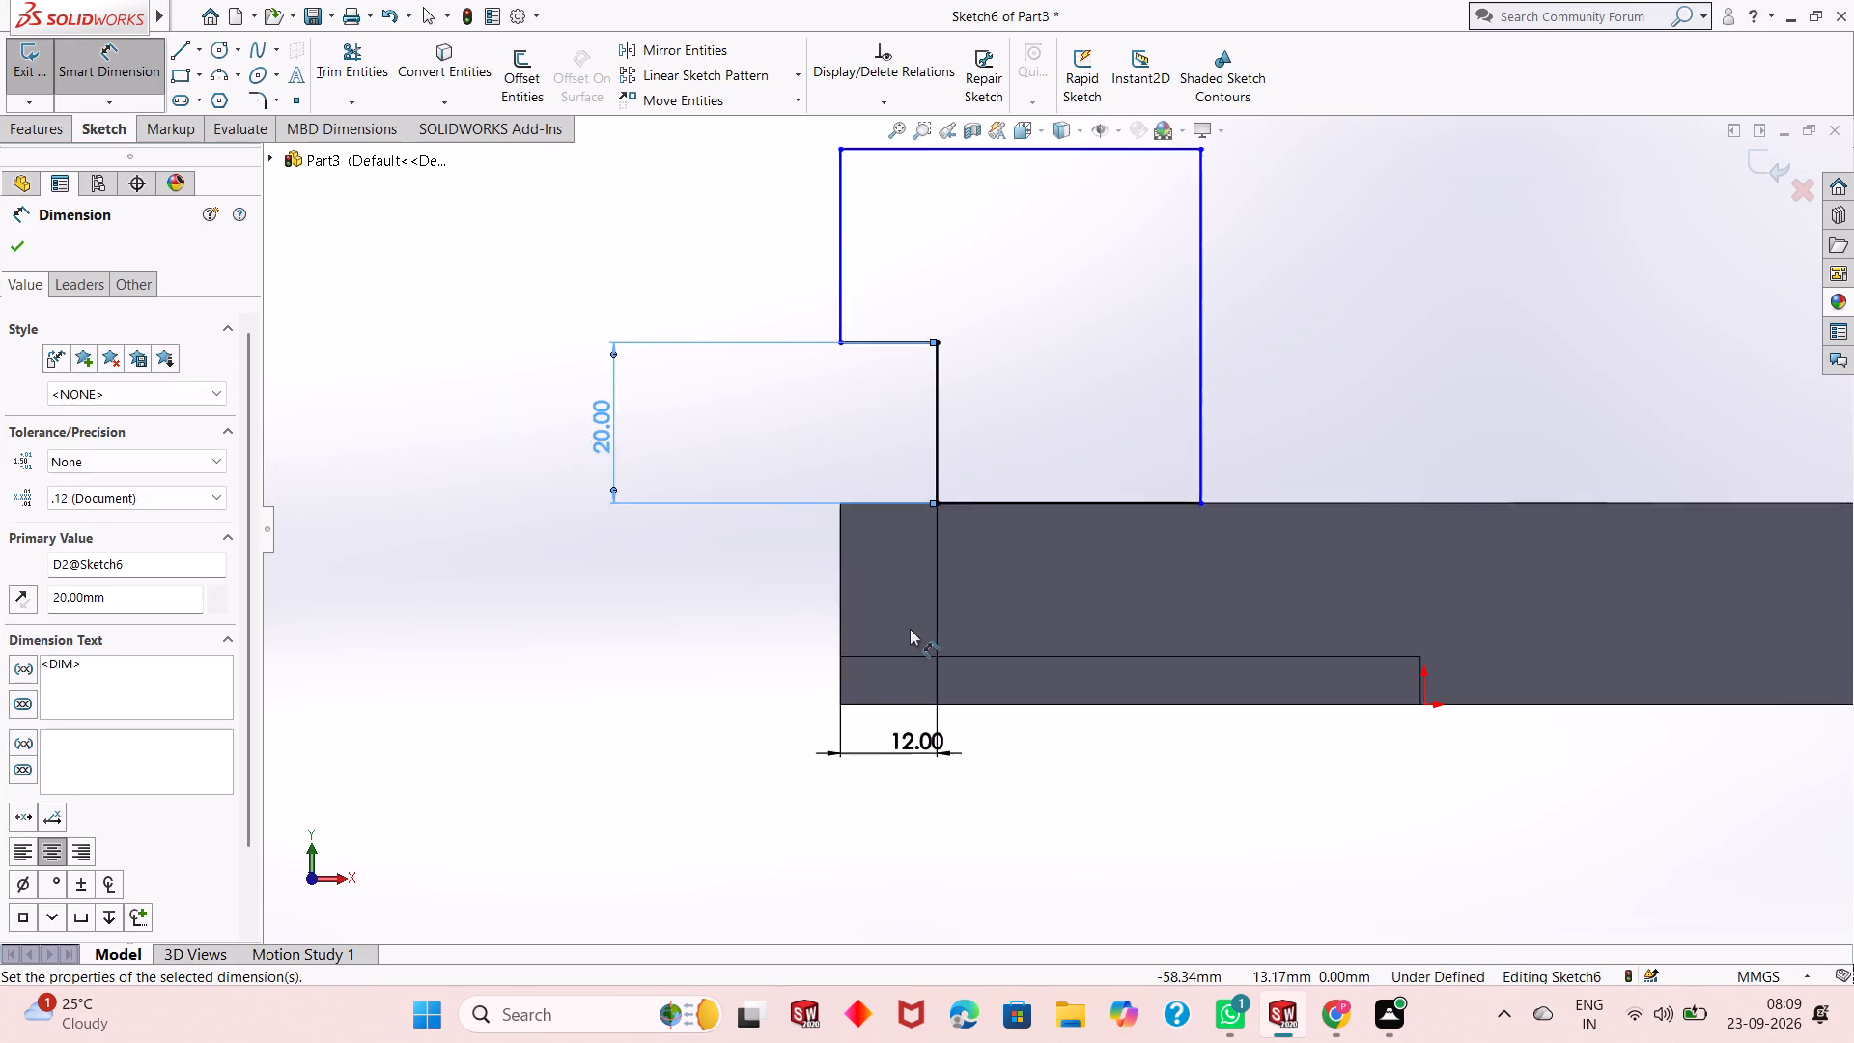
scroll(910, 629, "up", 2)
scroll(1144, 330, "down", 2)
scroll(1186, 618, "down", 1)
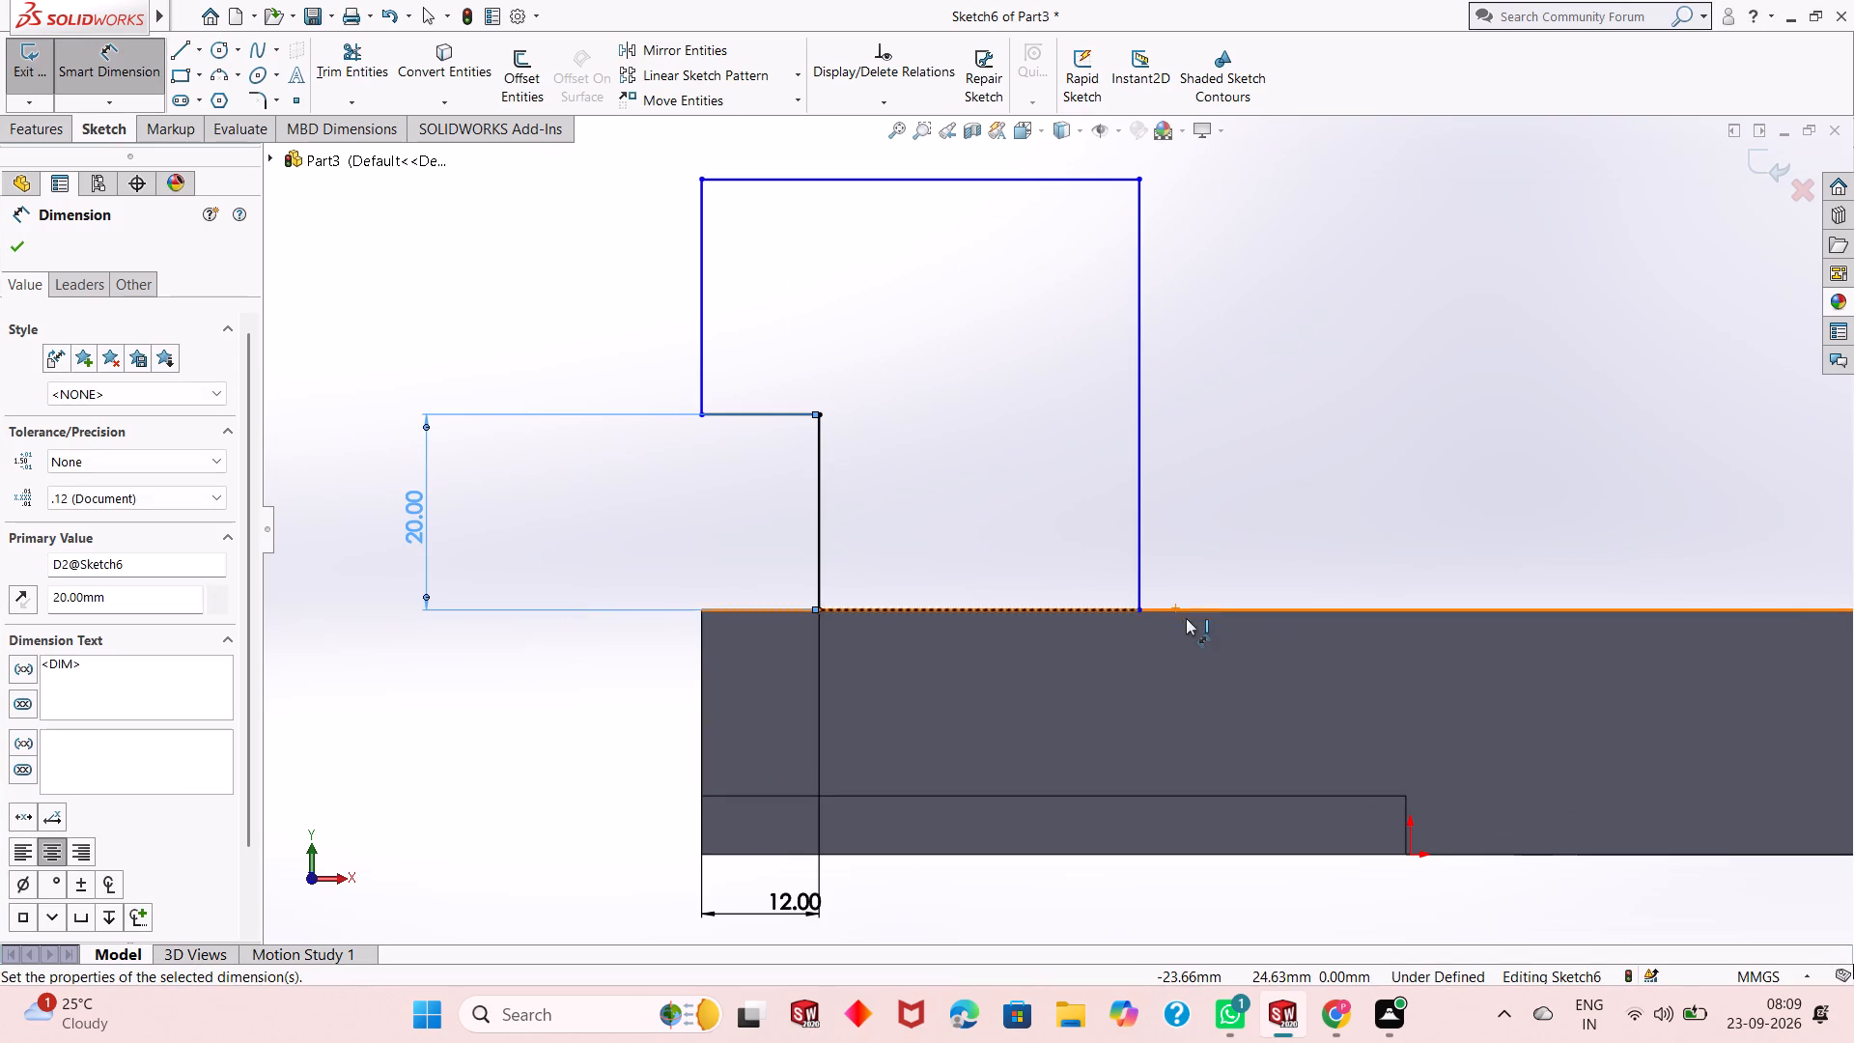
left_click(704, 355)
left_click(500, 354)
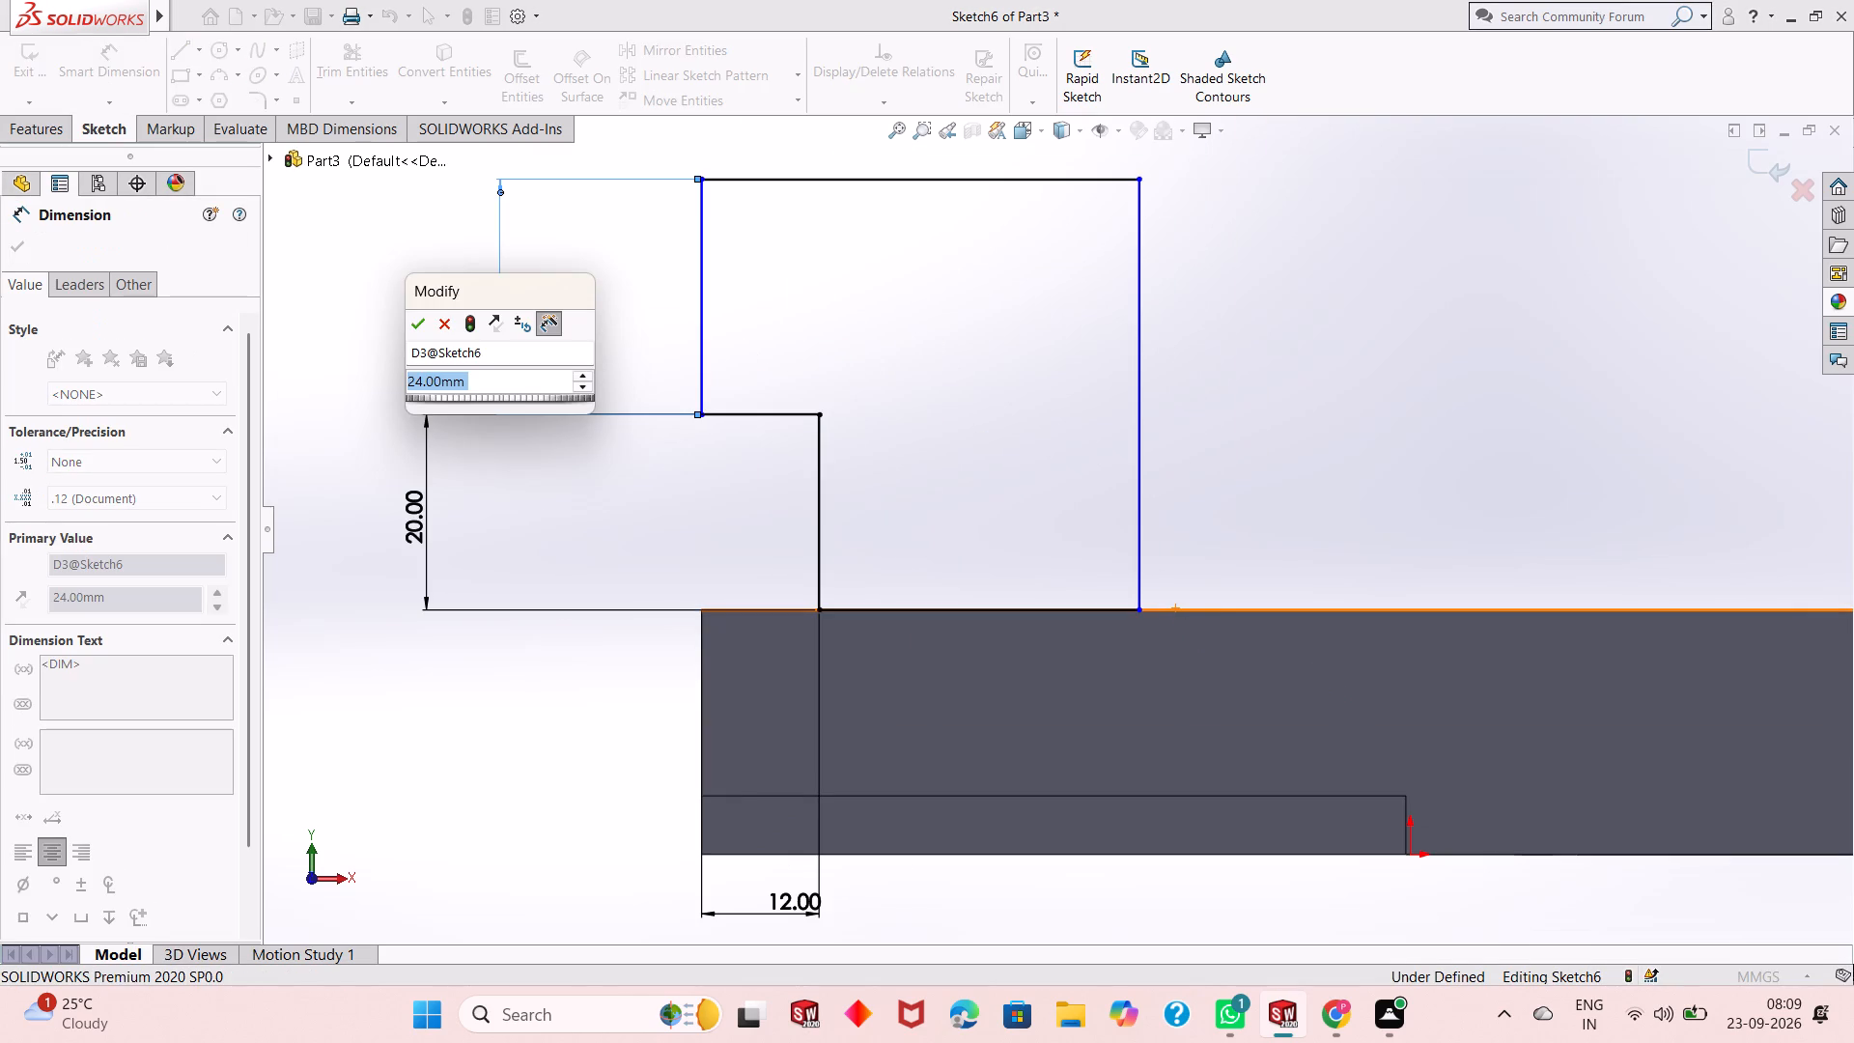
left_click(415, 323)
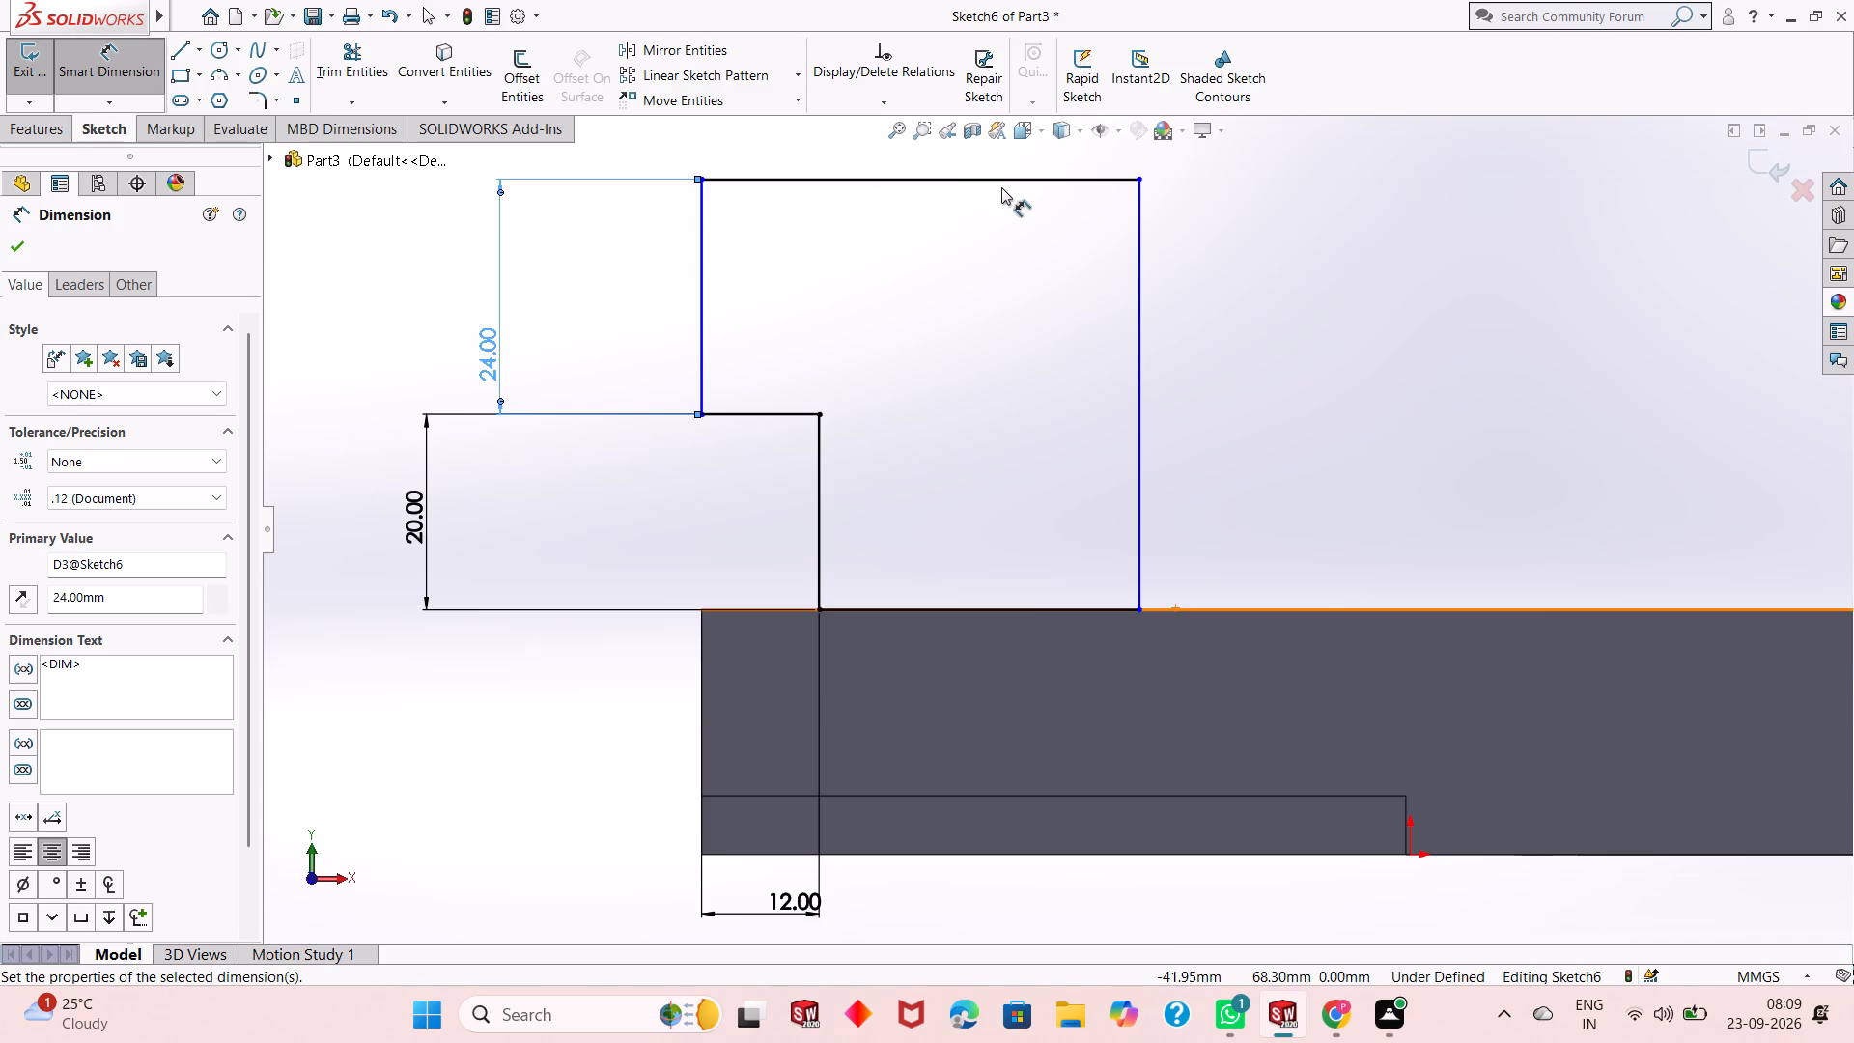
Dimension the profile's top horizontal line at 36 mm and the short horizontal step line at 12 mm.
left_click(1005, 180)
left_click(1009, 163)
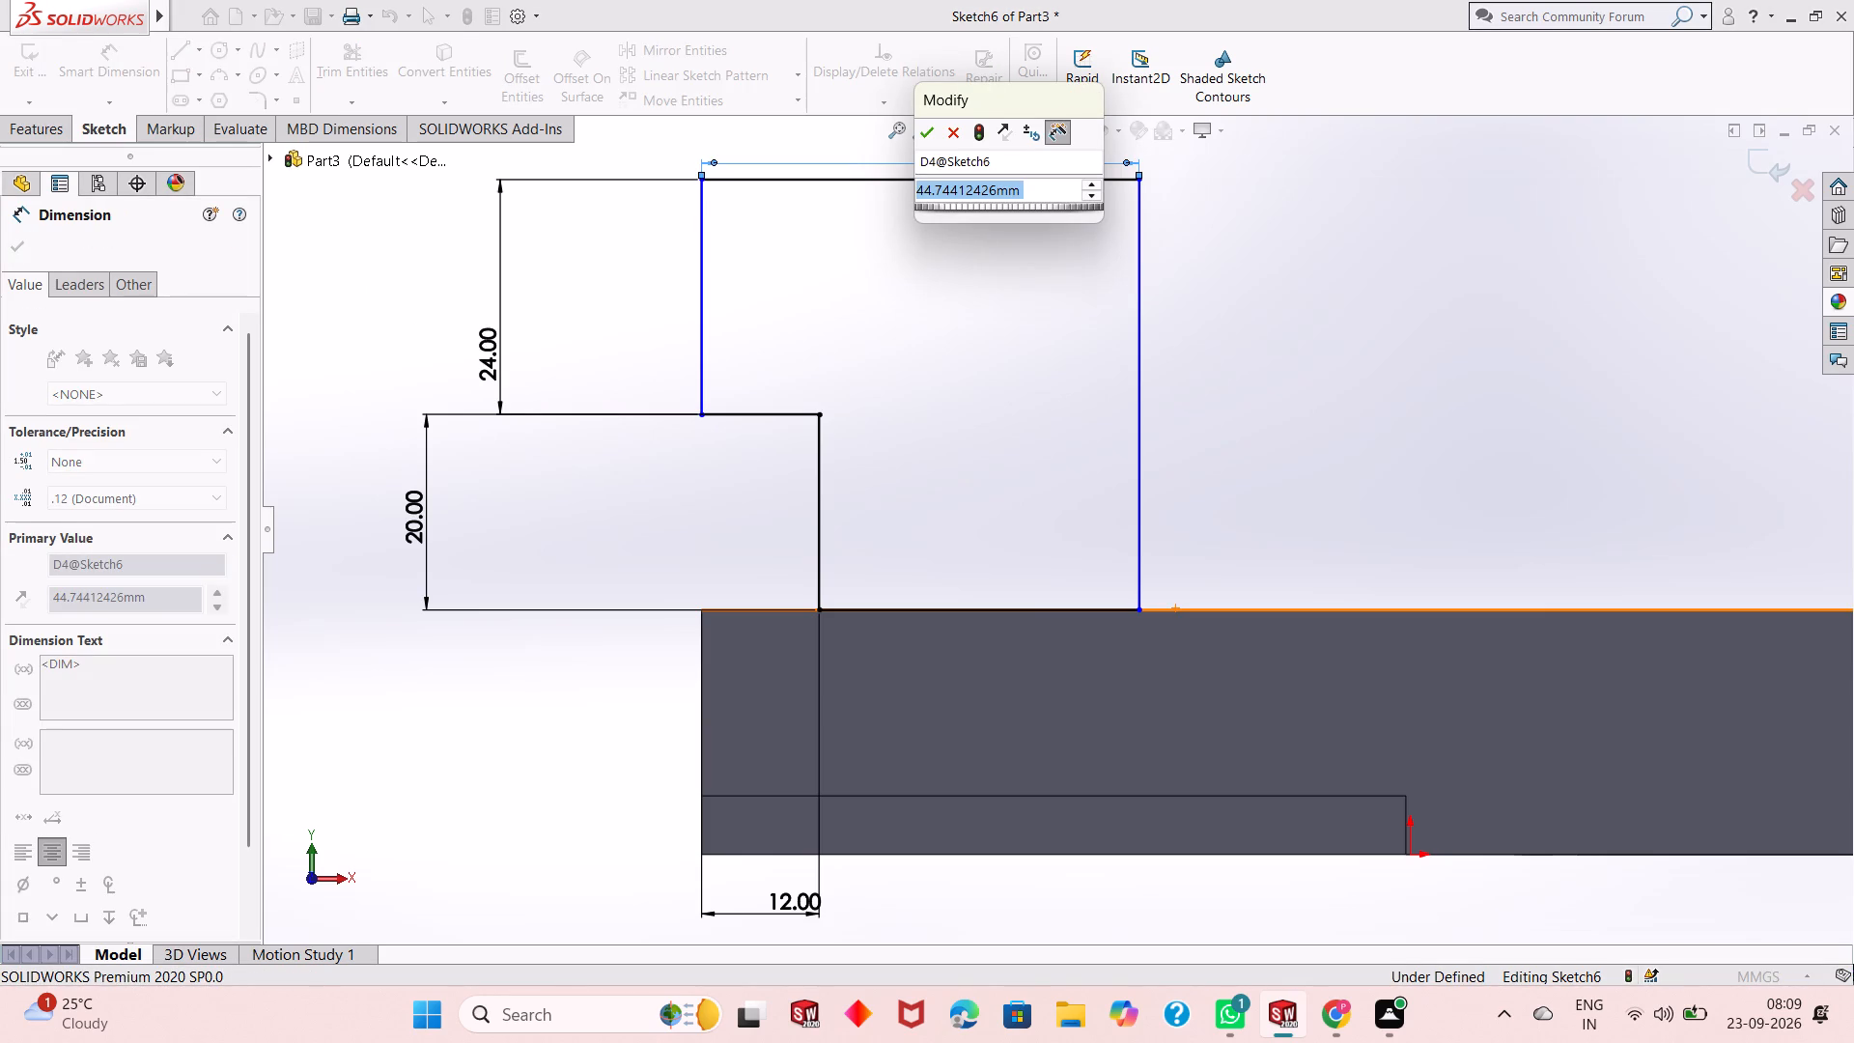
type("36")
key("Return")
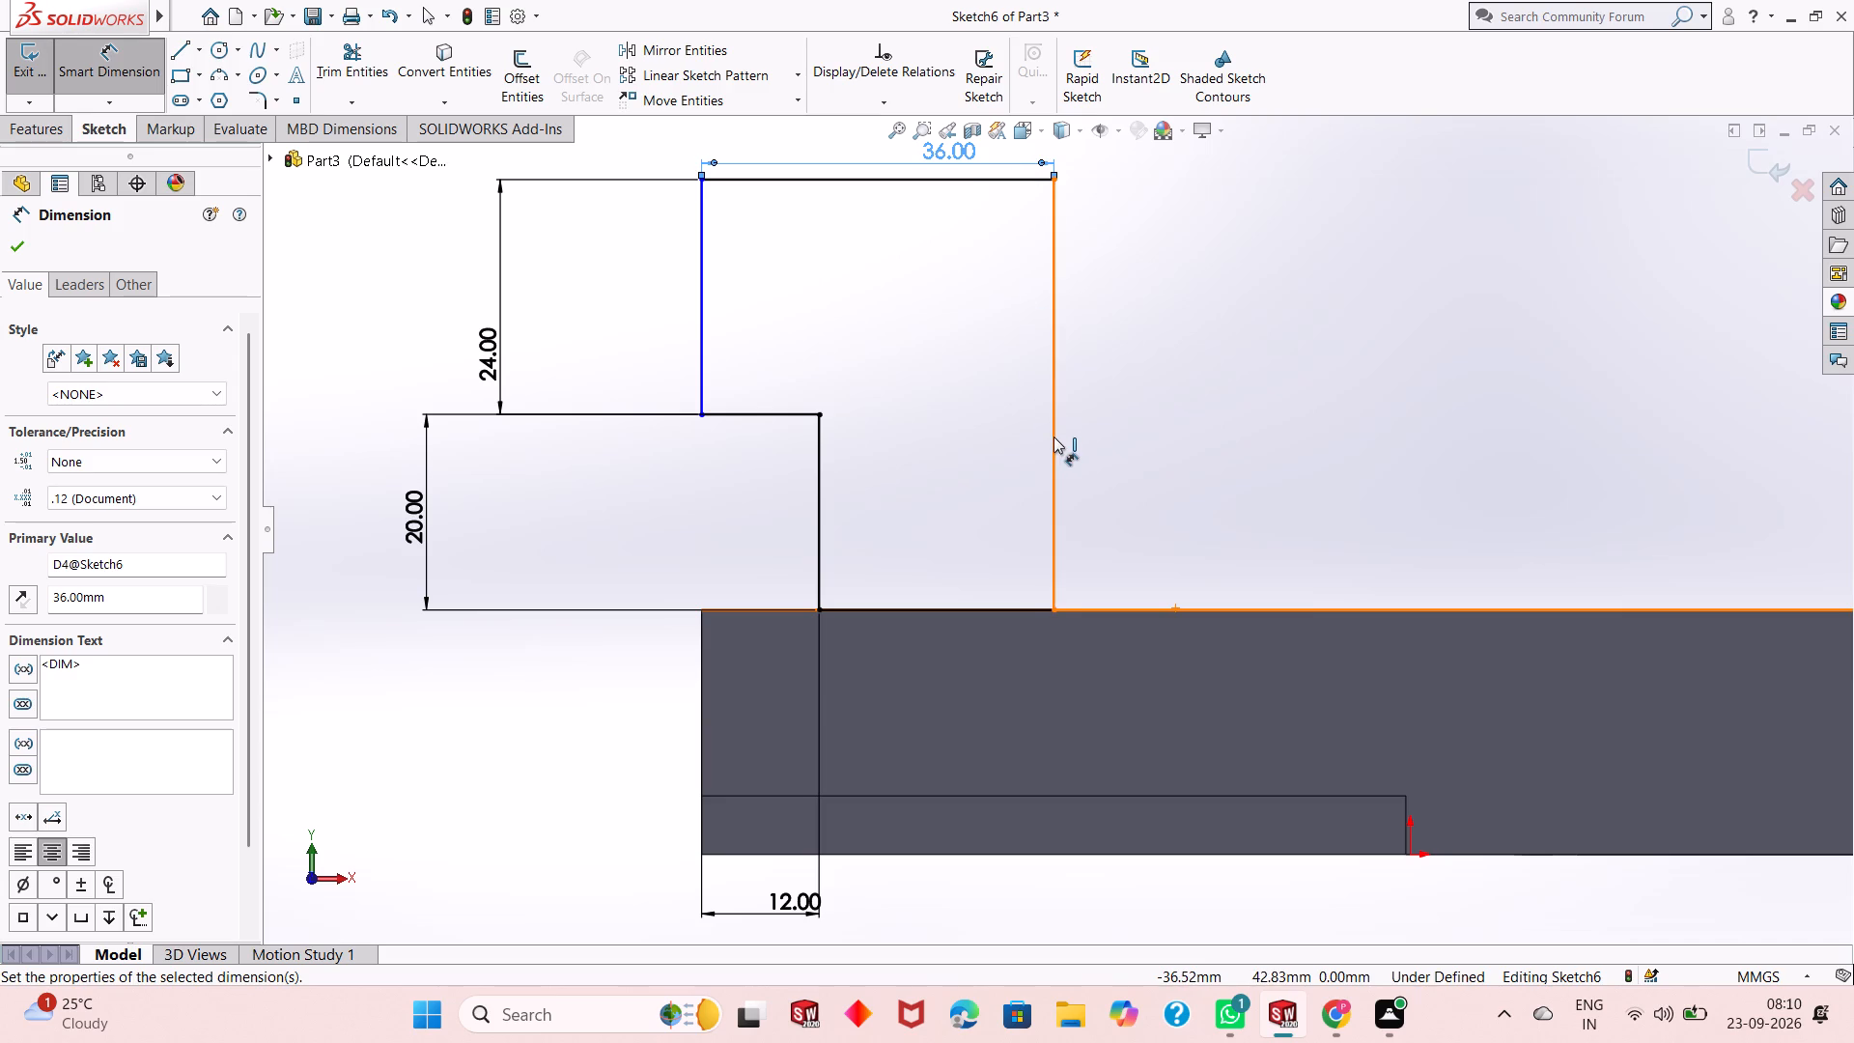
left_click(752, 412)
left_click(754, 384)
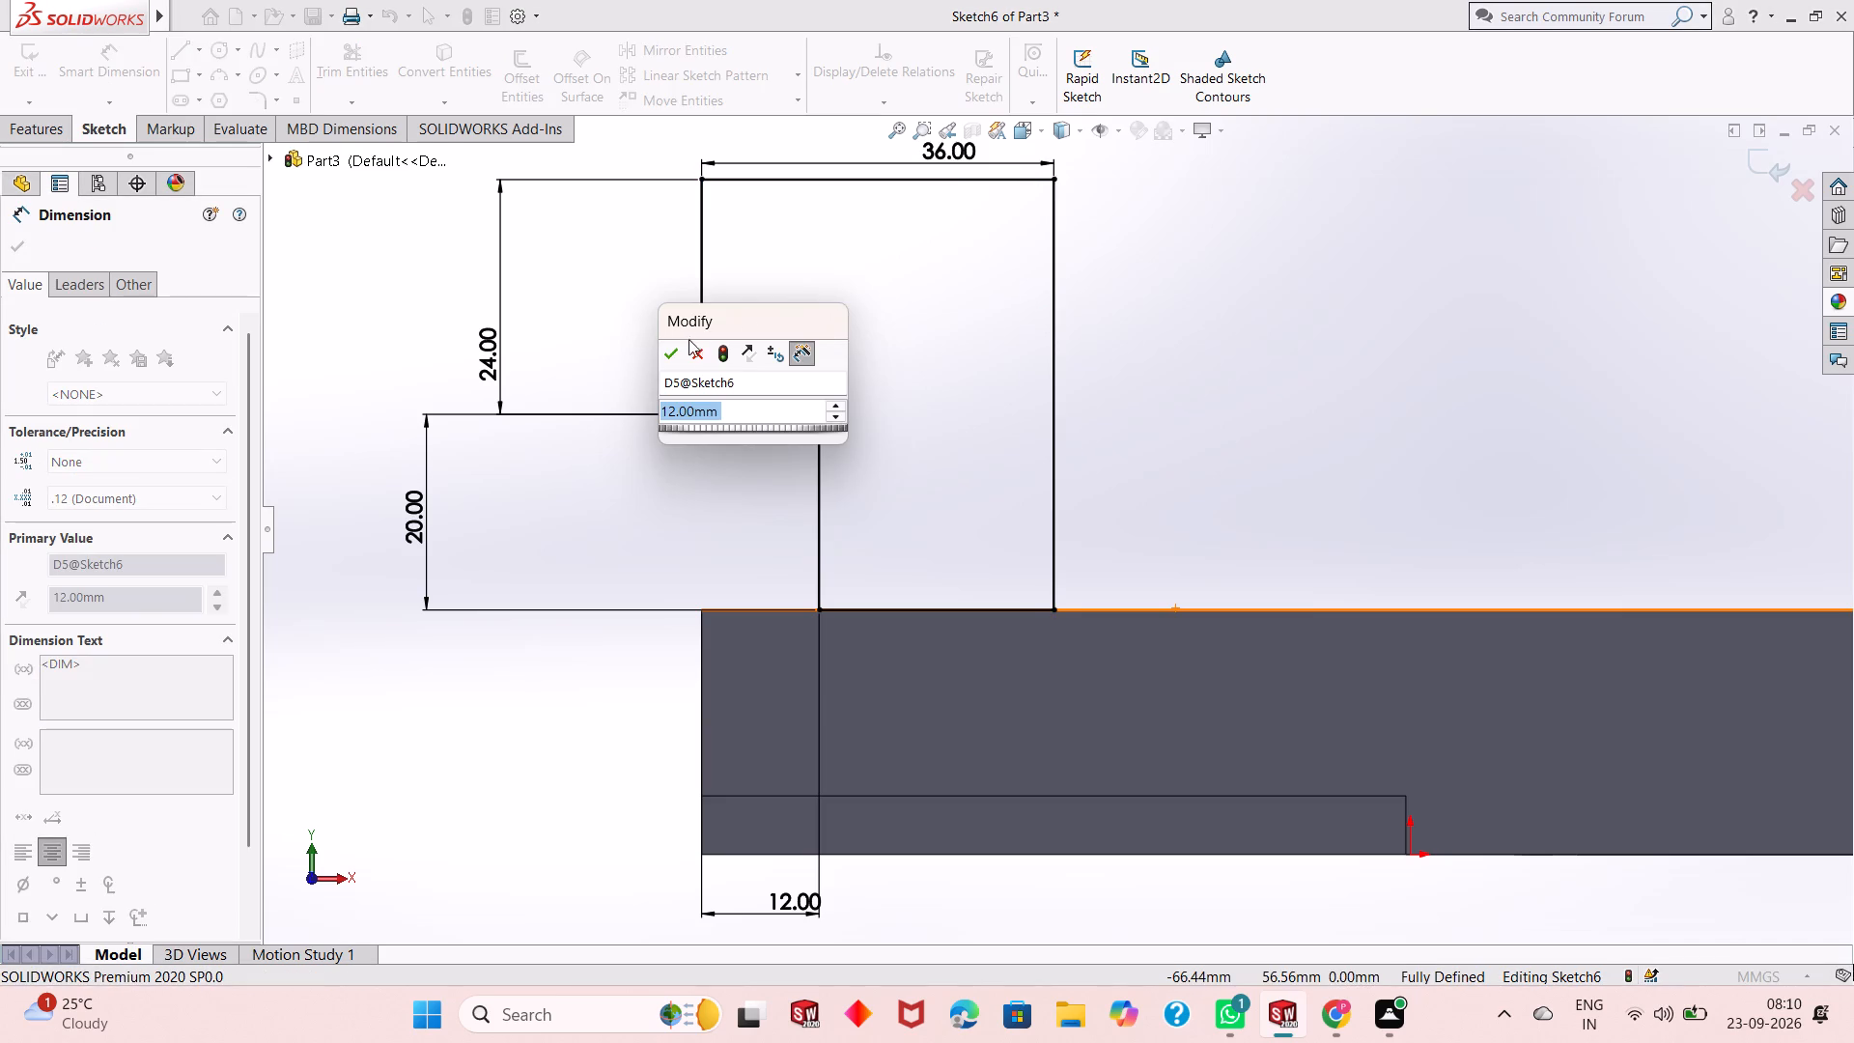
left_click(664, 348)
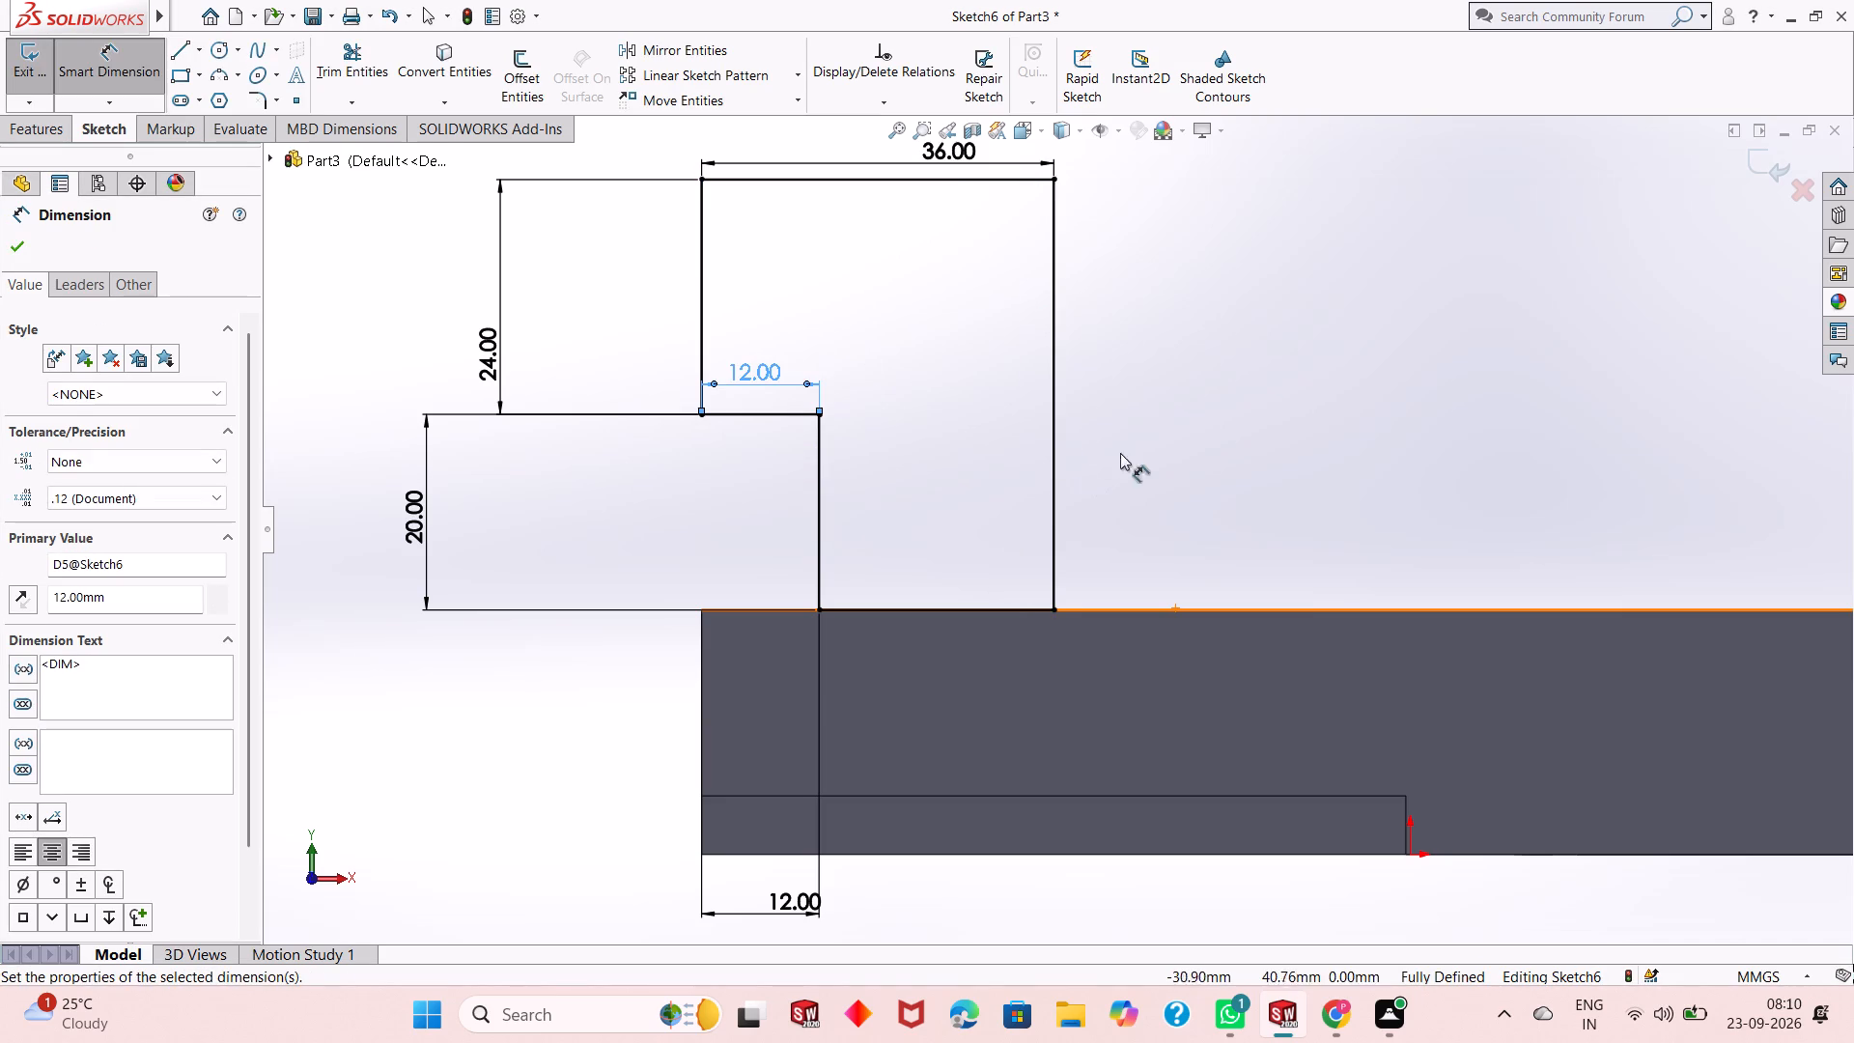
right_click(1157, 313)
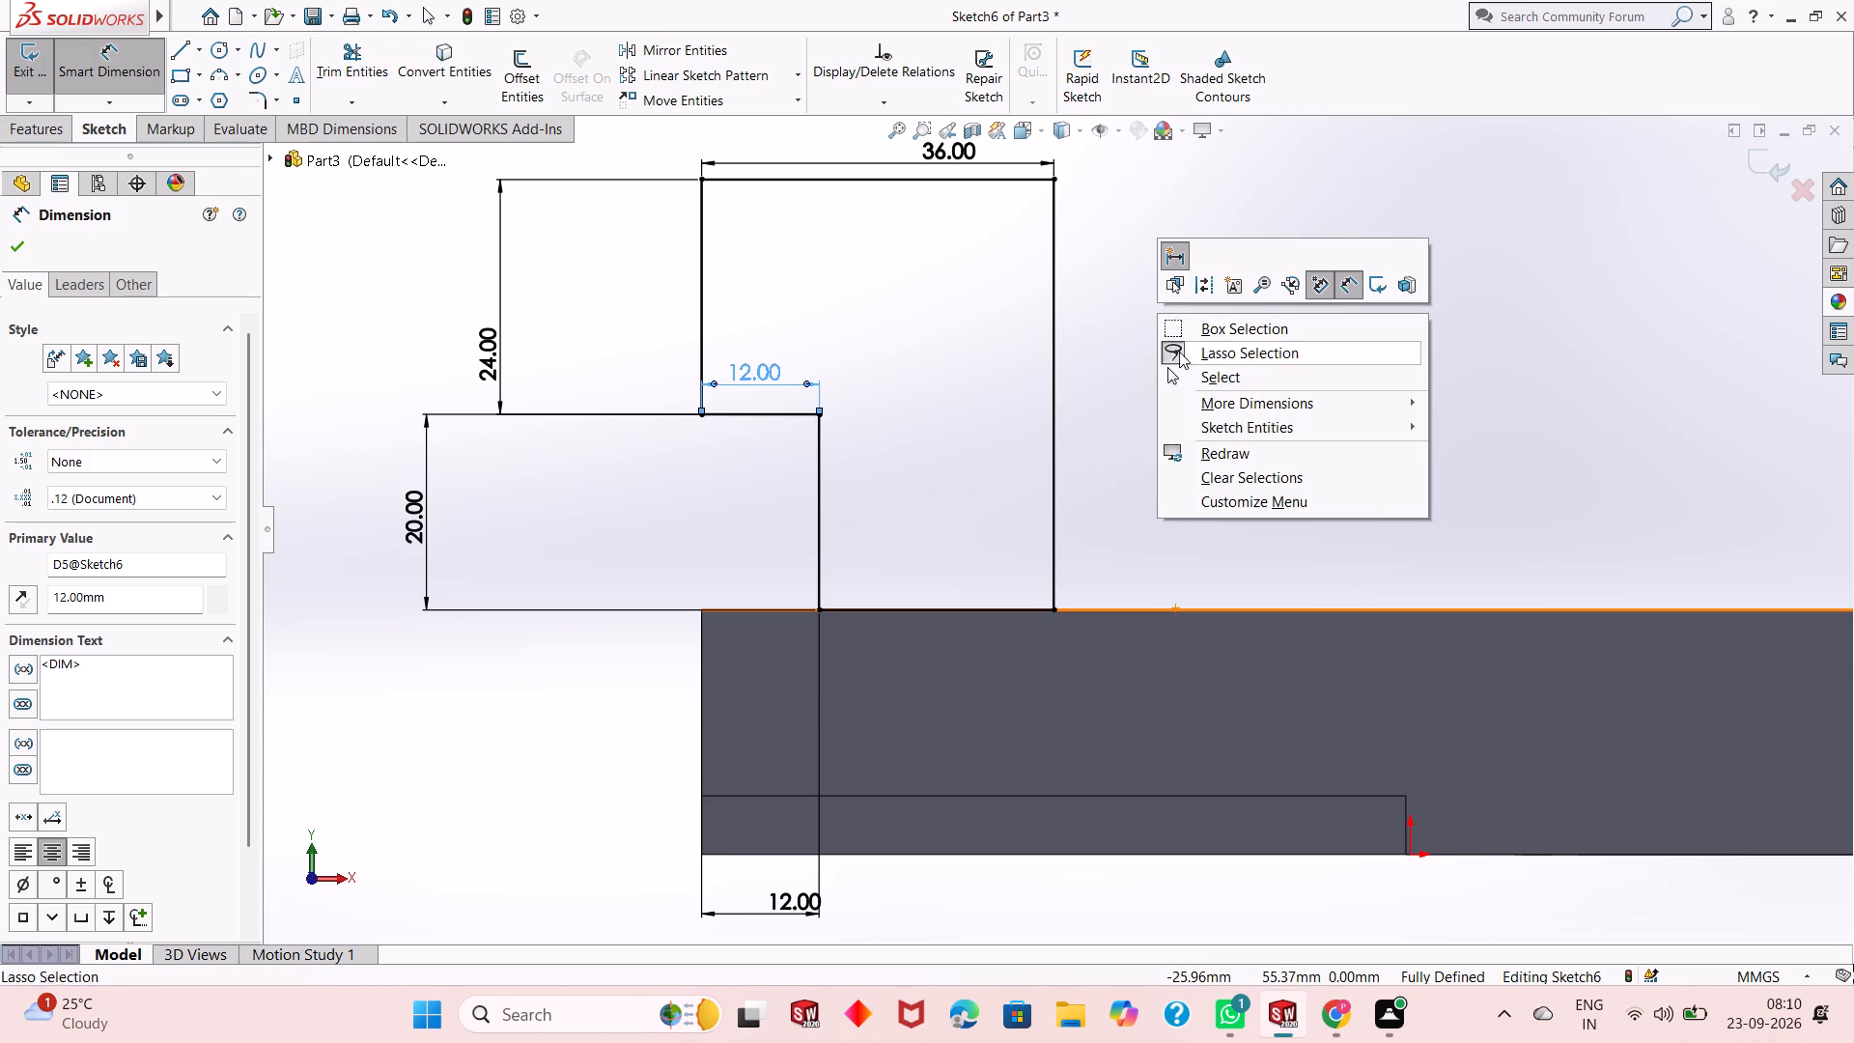
left_click(1196, 380)
left_click(1090, 504)
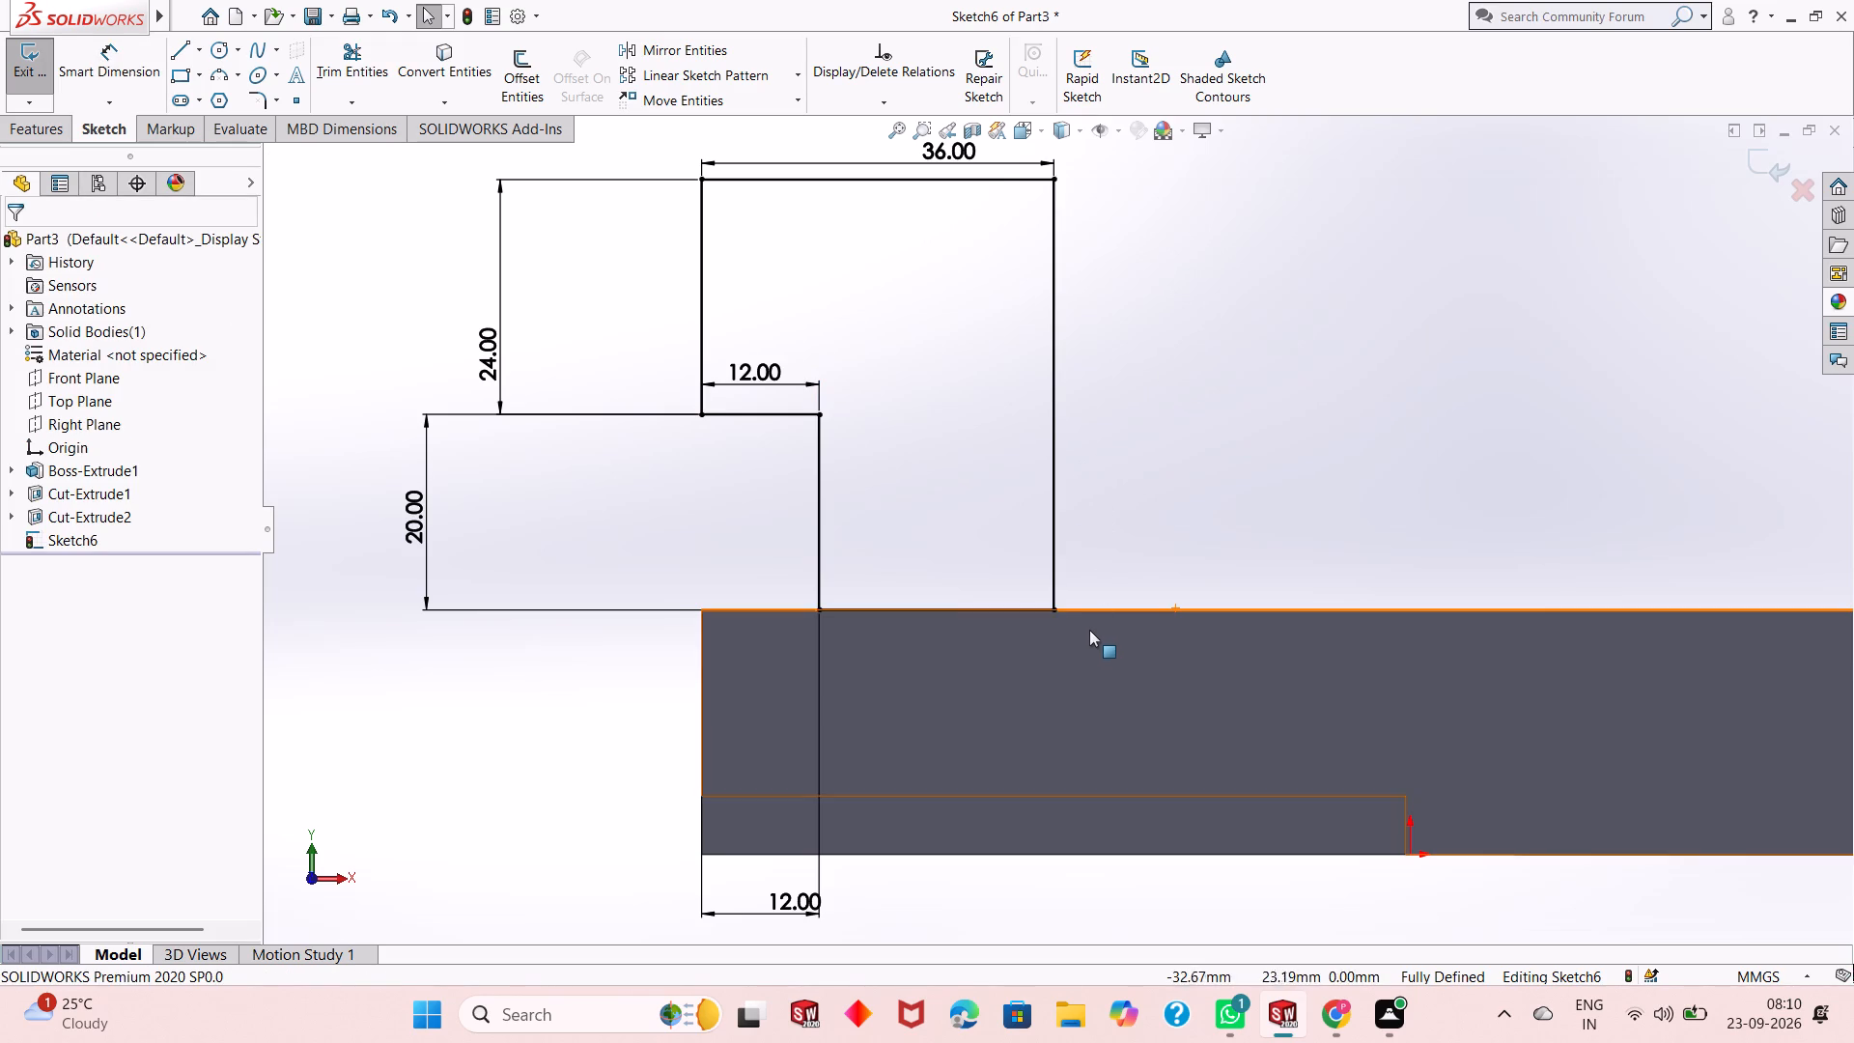
left_click(1087, 636)
key("Escape")
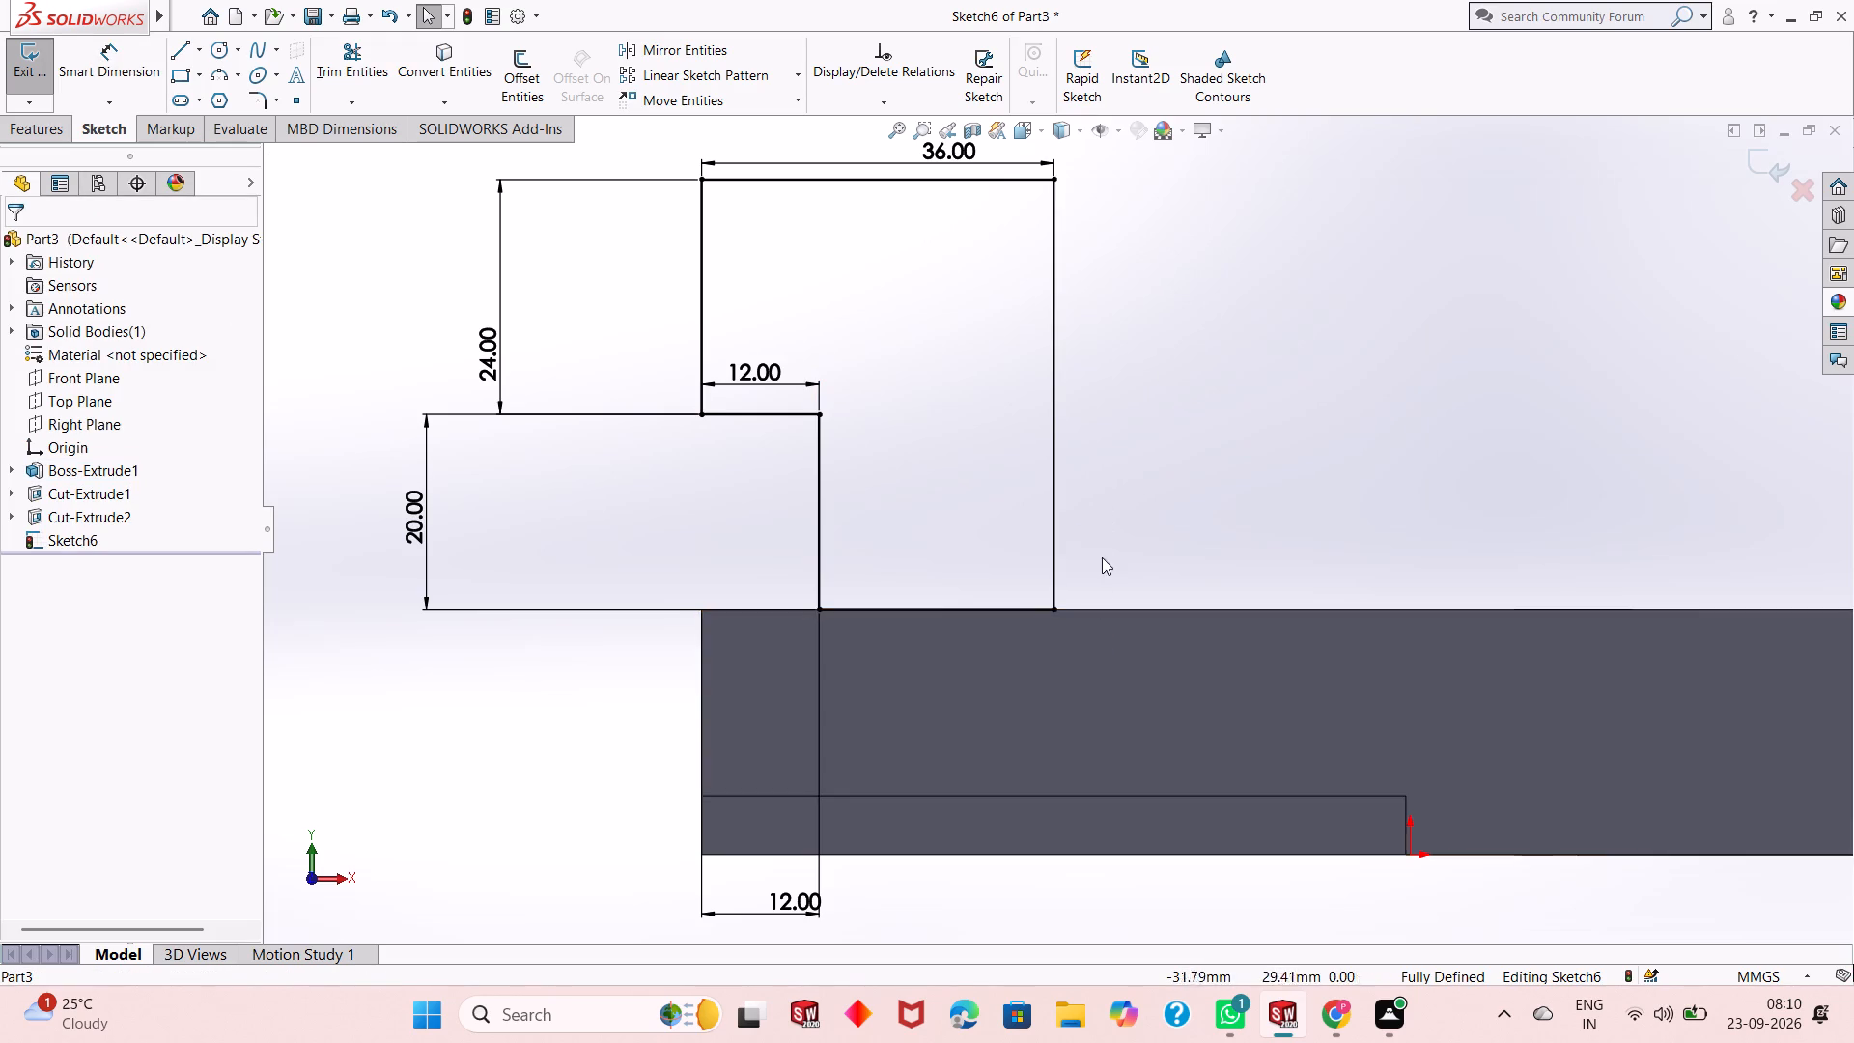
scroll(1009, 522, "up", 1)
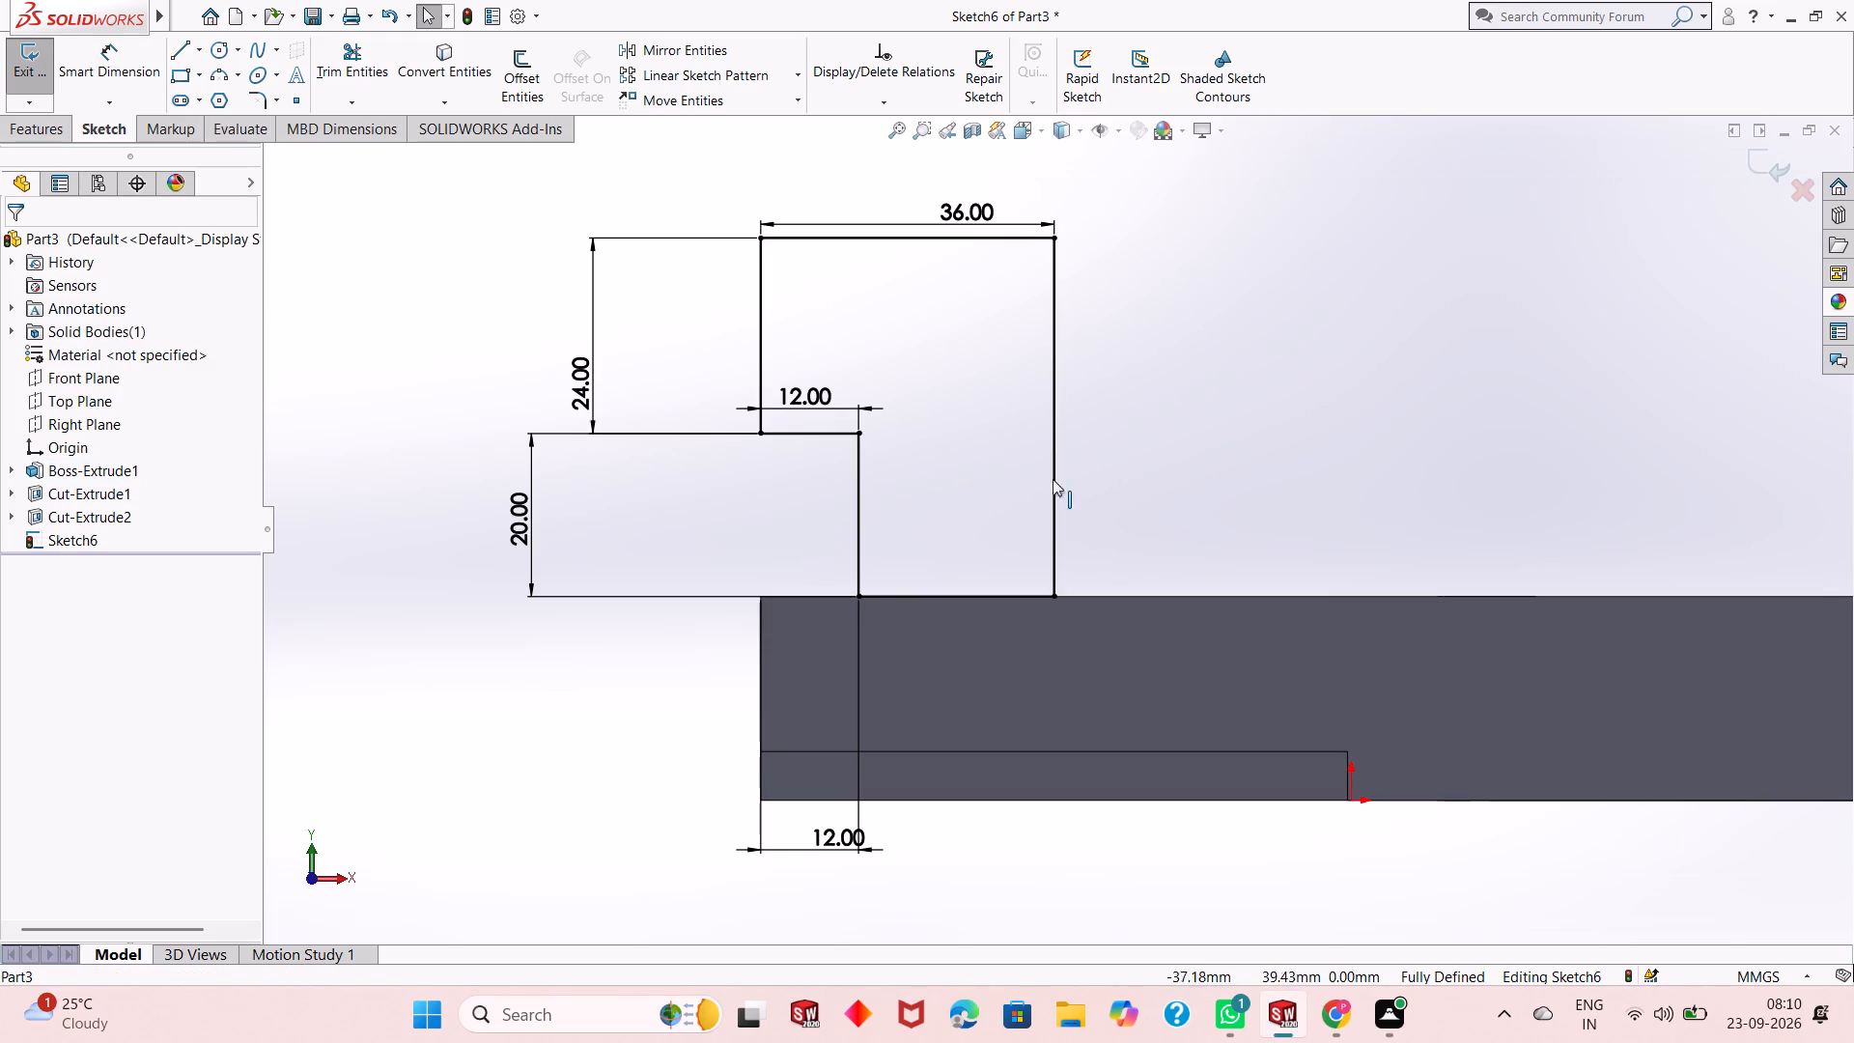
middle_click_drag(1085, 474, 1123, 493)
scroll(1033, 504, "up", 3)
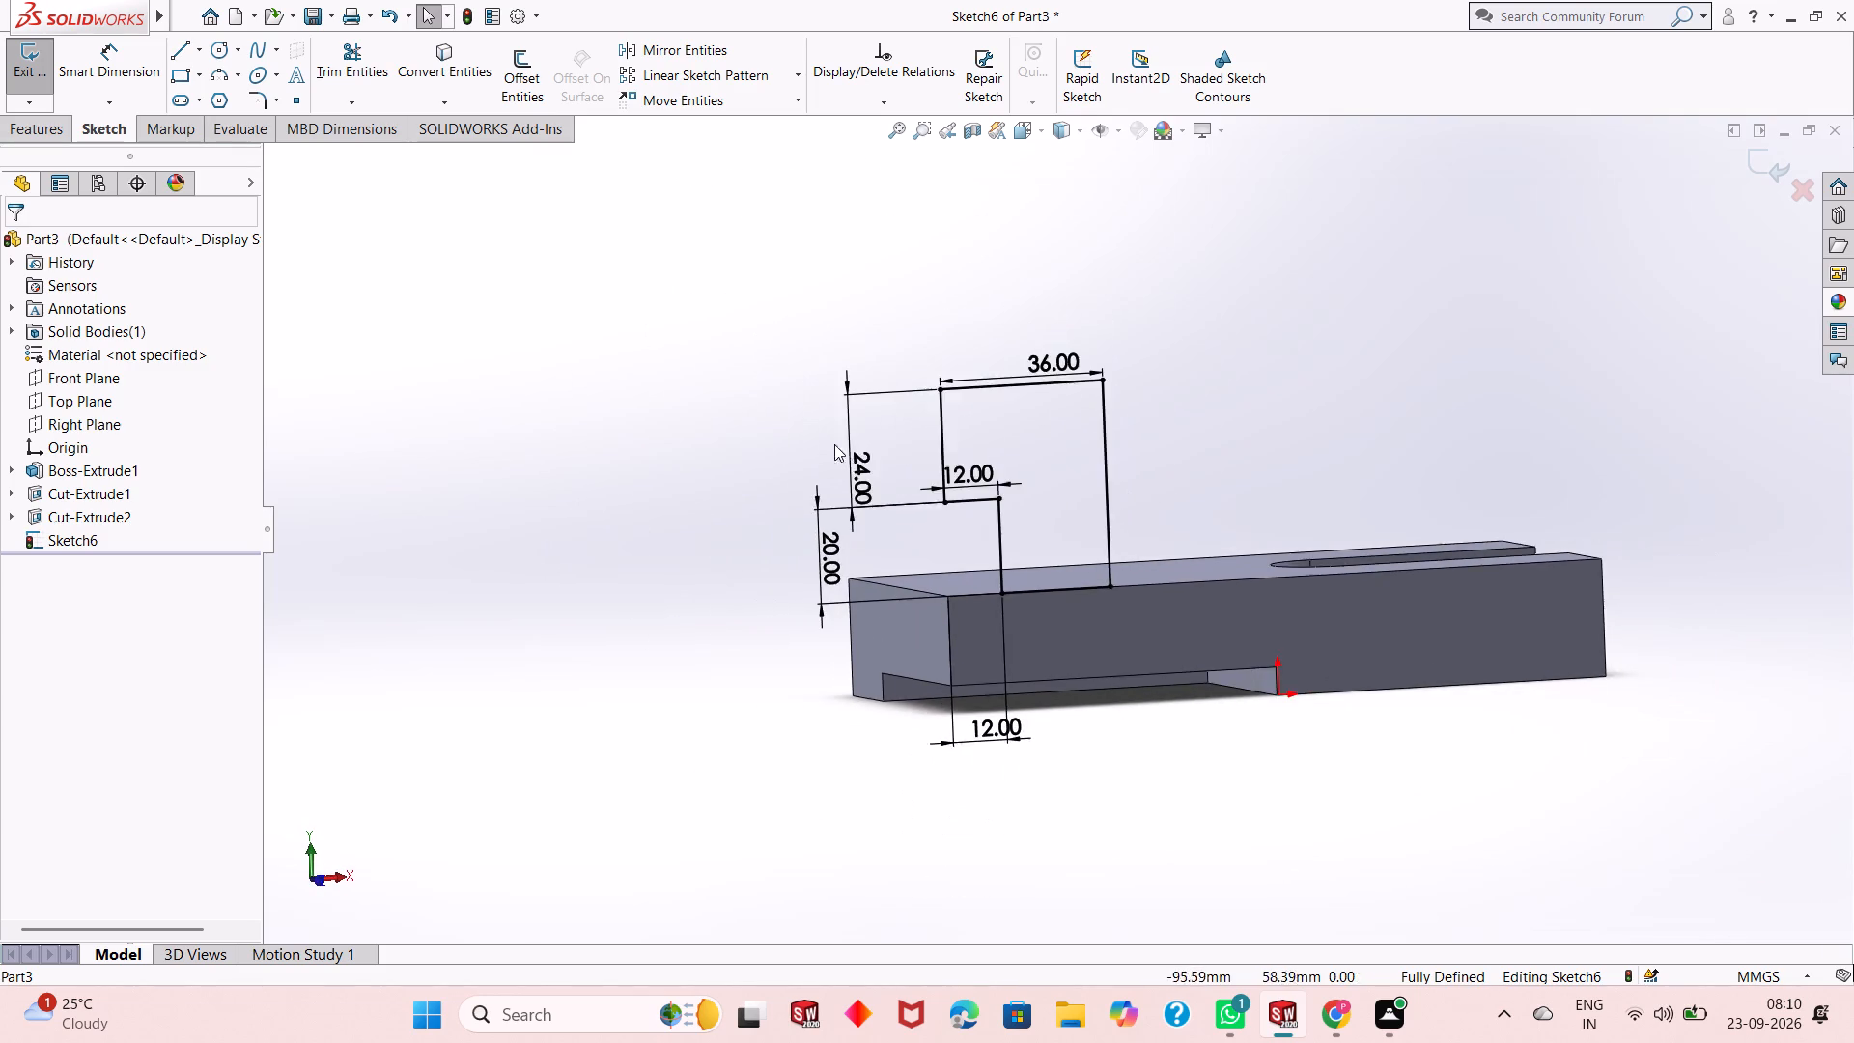
Examine the dimensioned stepped profile against the block from several angles, checking its position on the side face and upper edge.
scroll(834, 444, "up", 1)
scroll(1275, 513, "down", 4)
middle_click_drag(970, 524, 981, 515)
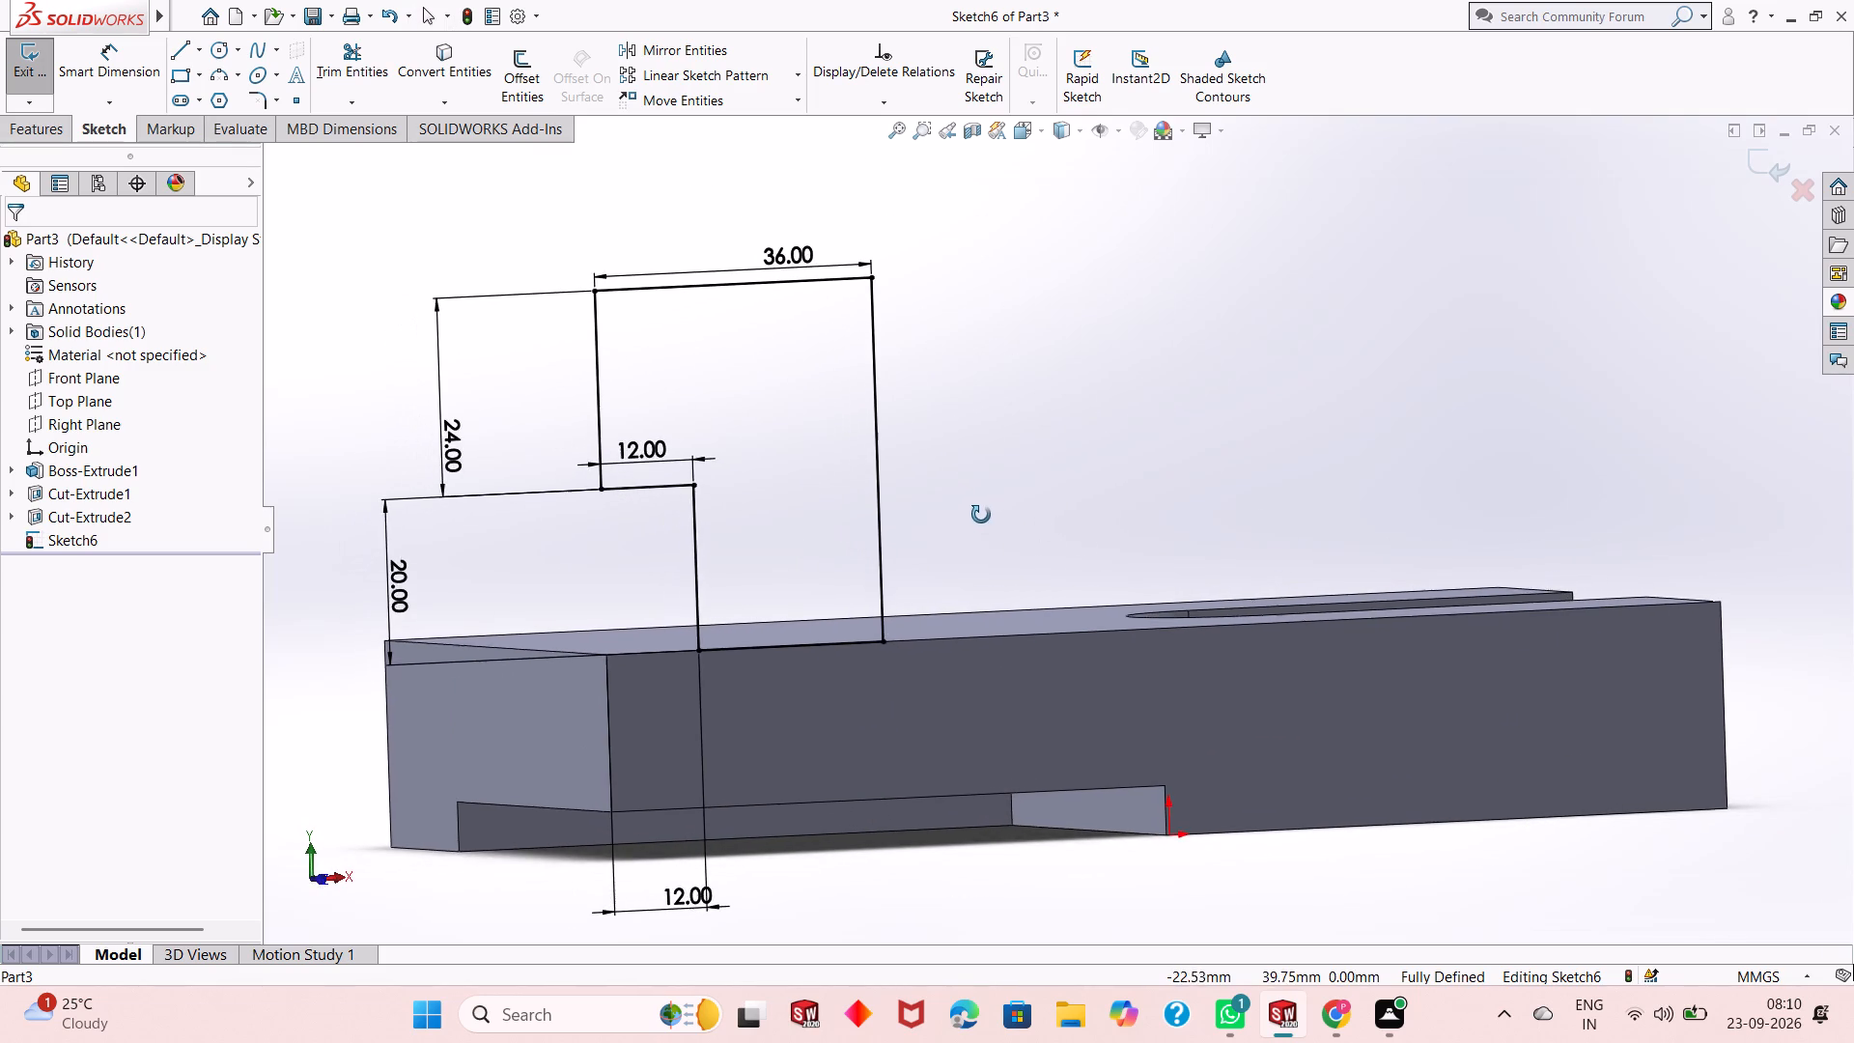
middle_click_drag(981, 515, 1005, 571)
scroll(996, 562, "up", 2)
middle_click_drag(1069, 623, 1047, 563)
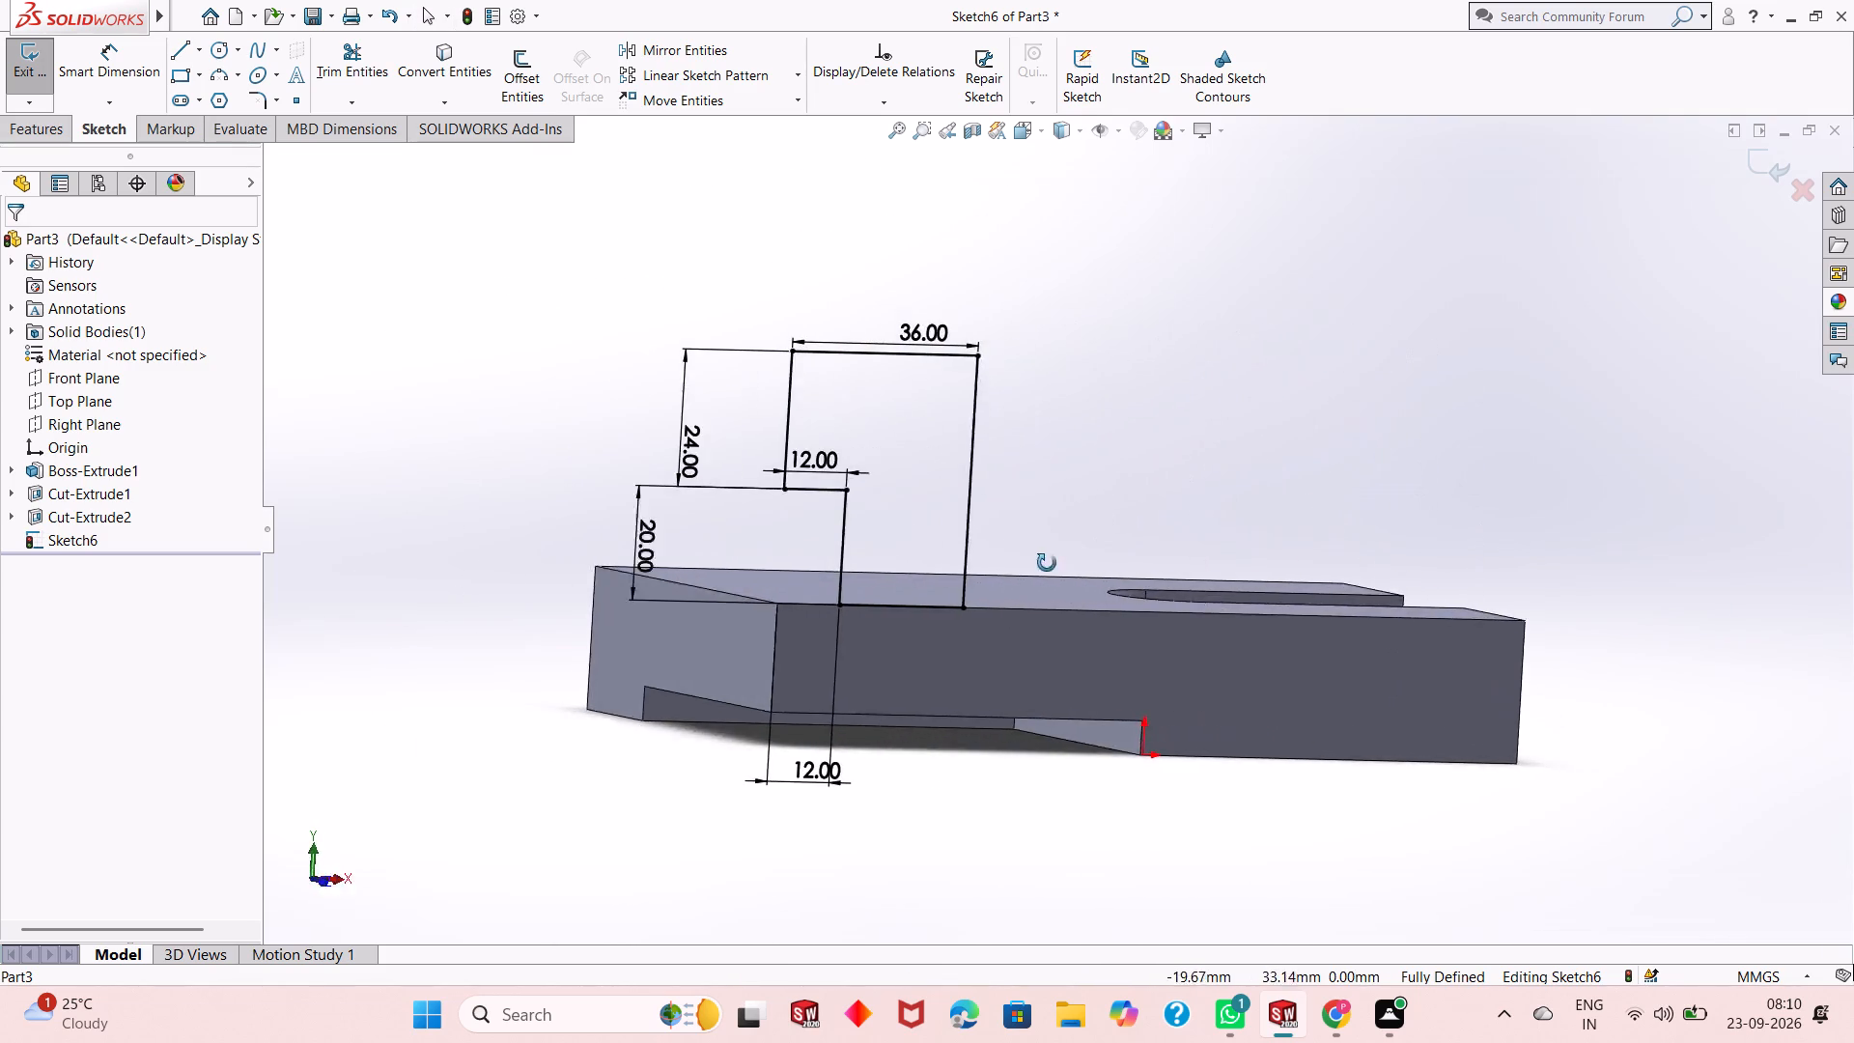
middle_click_drag(1047, 563, 1230, 519)
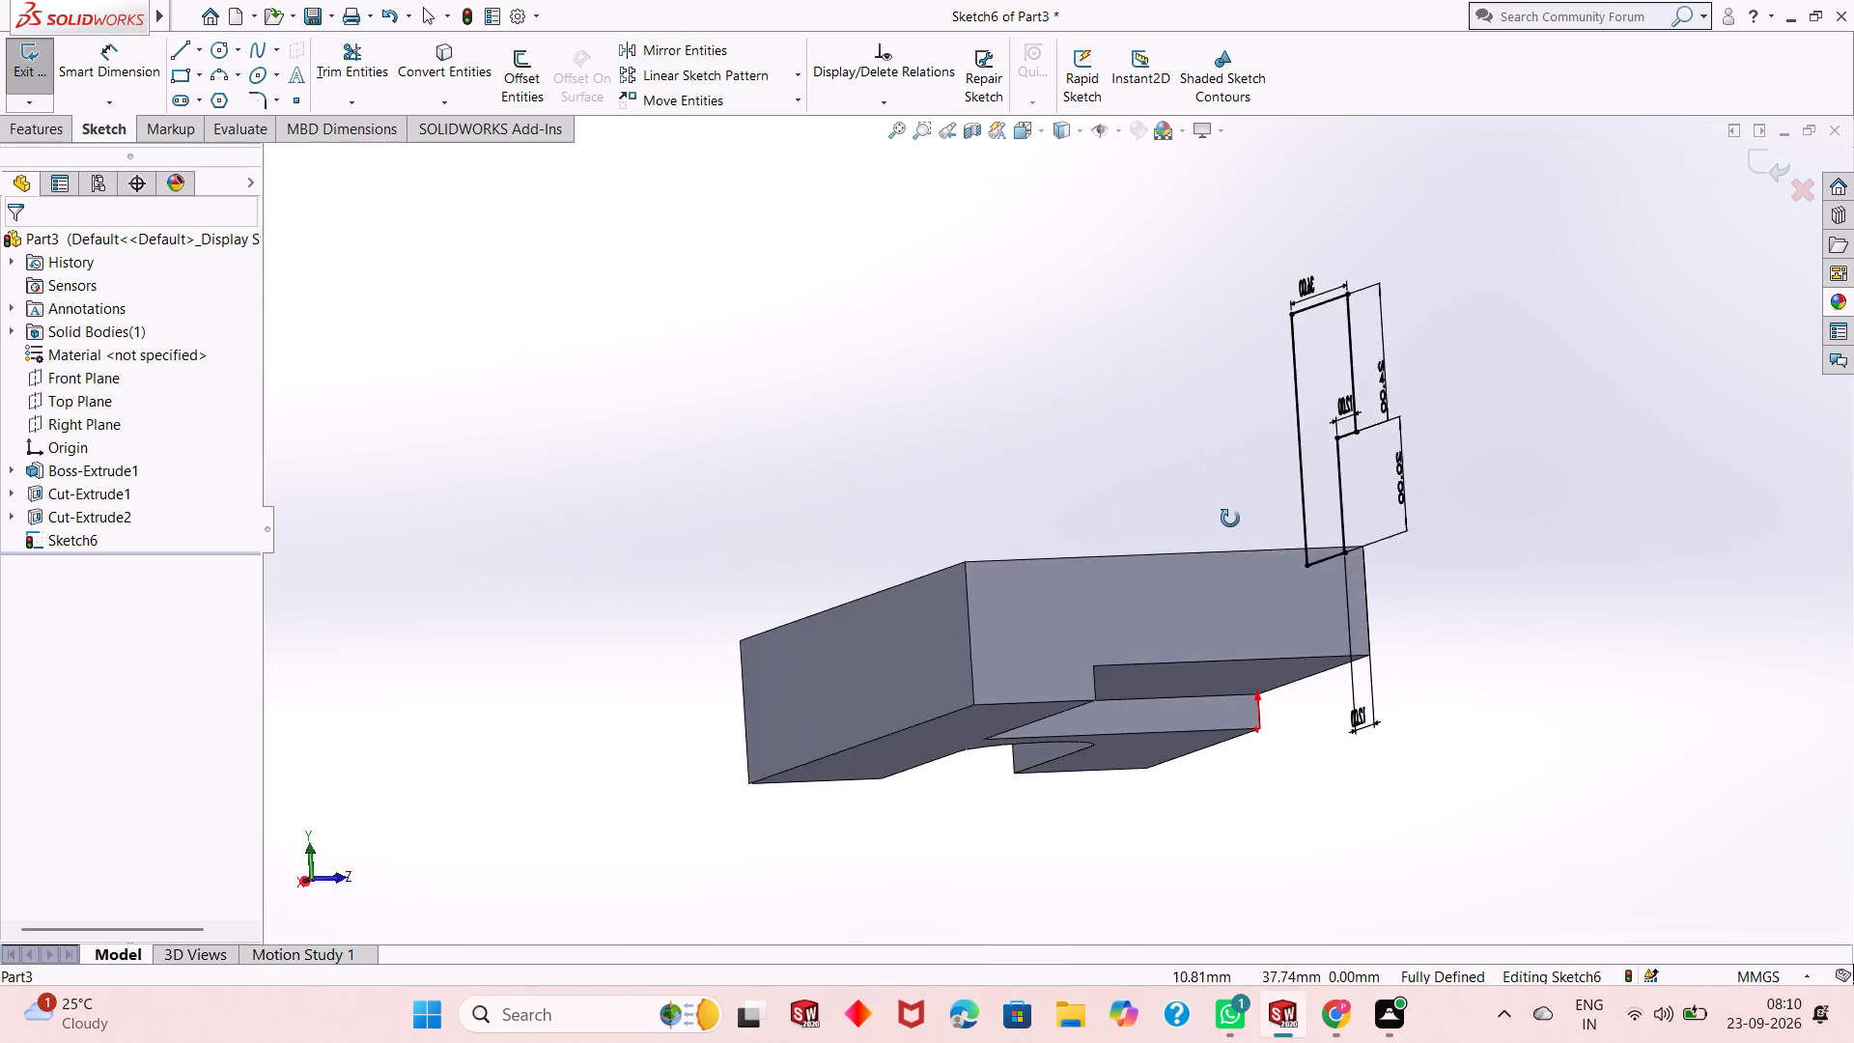
middle_click_drag(1230, 519, 1025, 738)
scroll(1024, 709, "up", 2)
middle_click_drag(983, 651, 980, 531)
scroll(979, 530, "down", 2)
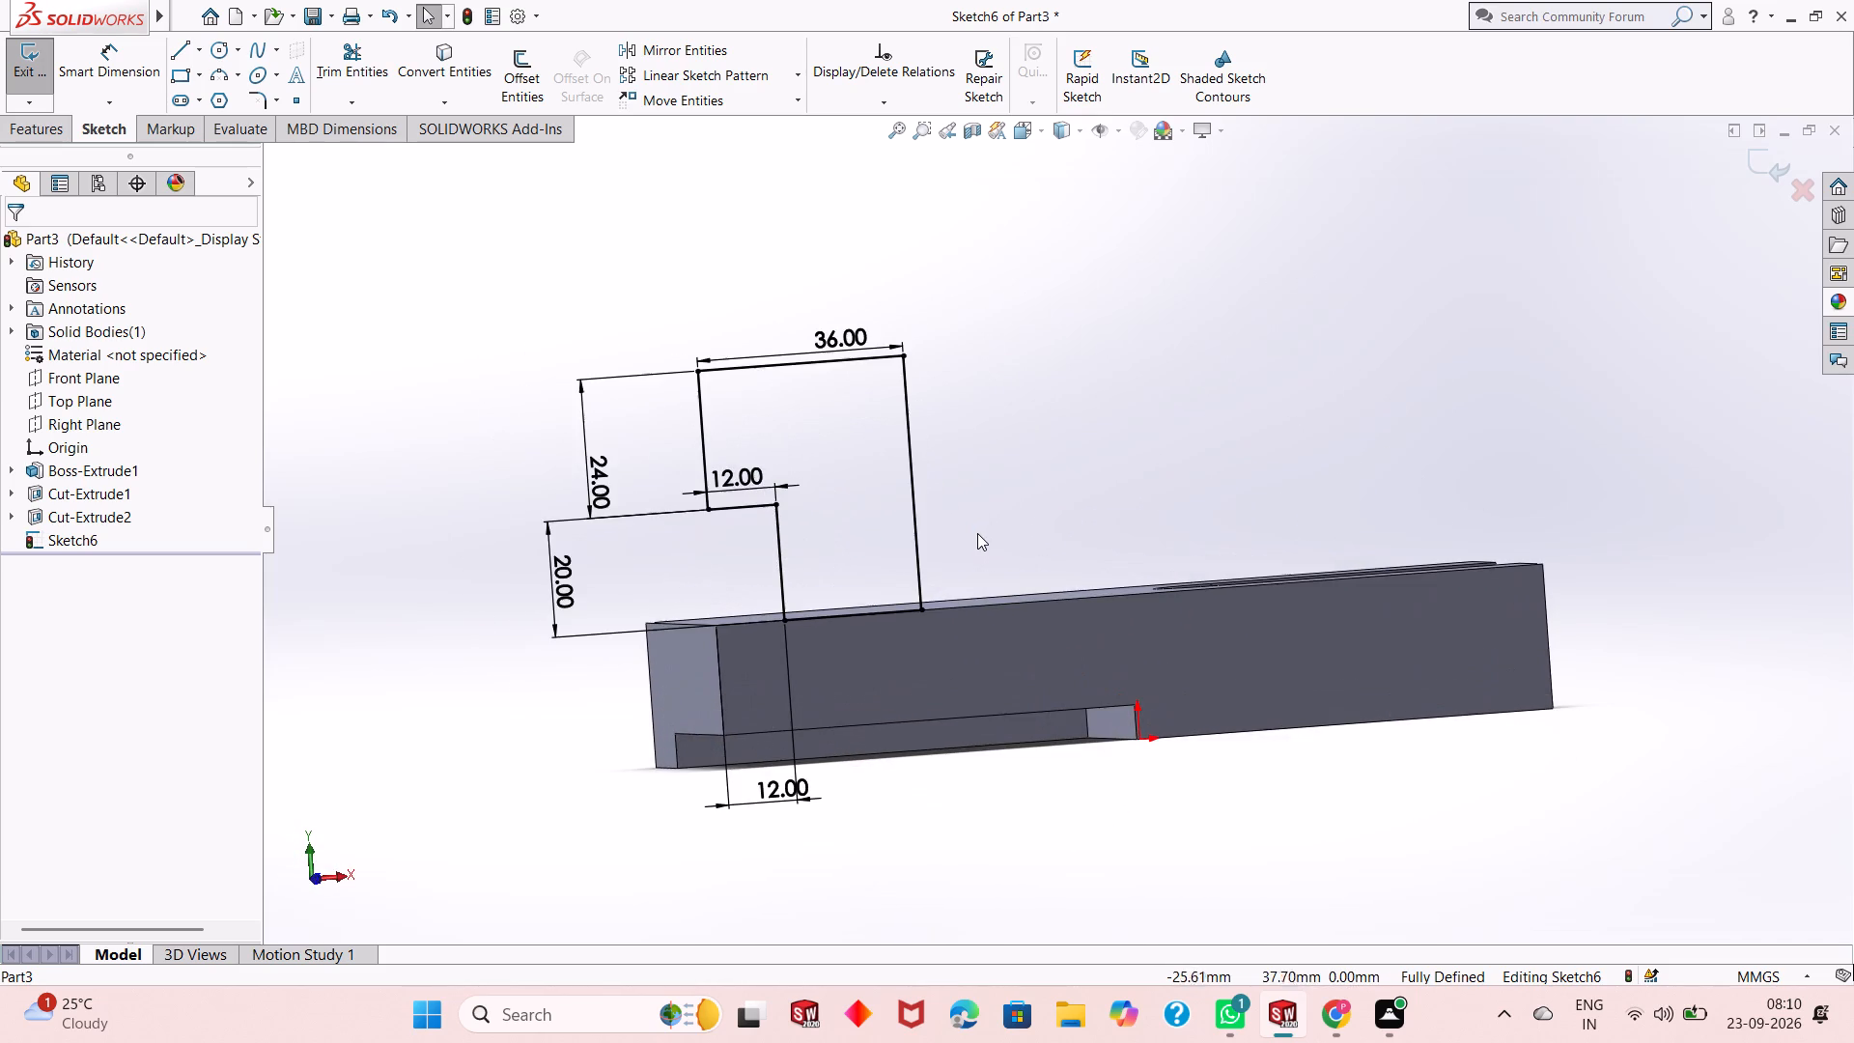
scroll(941, 465, "down", 2)
scroll(973, 559, "up", 2)
middle_click_drag(973, 560, 994, 623)
scroll(1002, 586, "down", 3)
scroll(1002, 586, "up", 1)
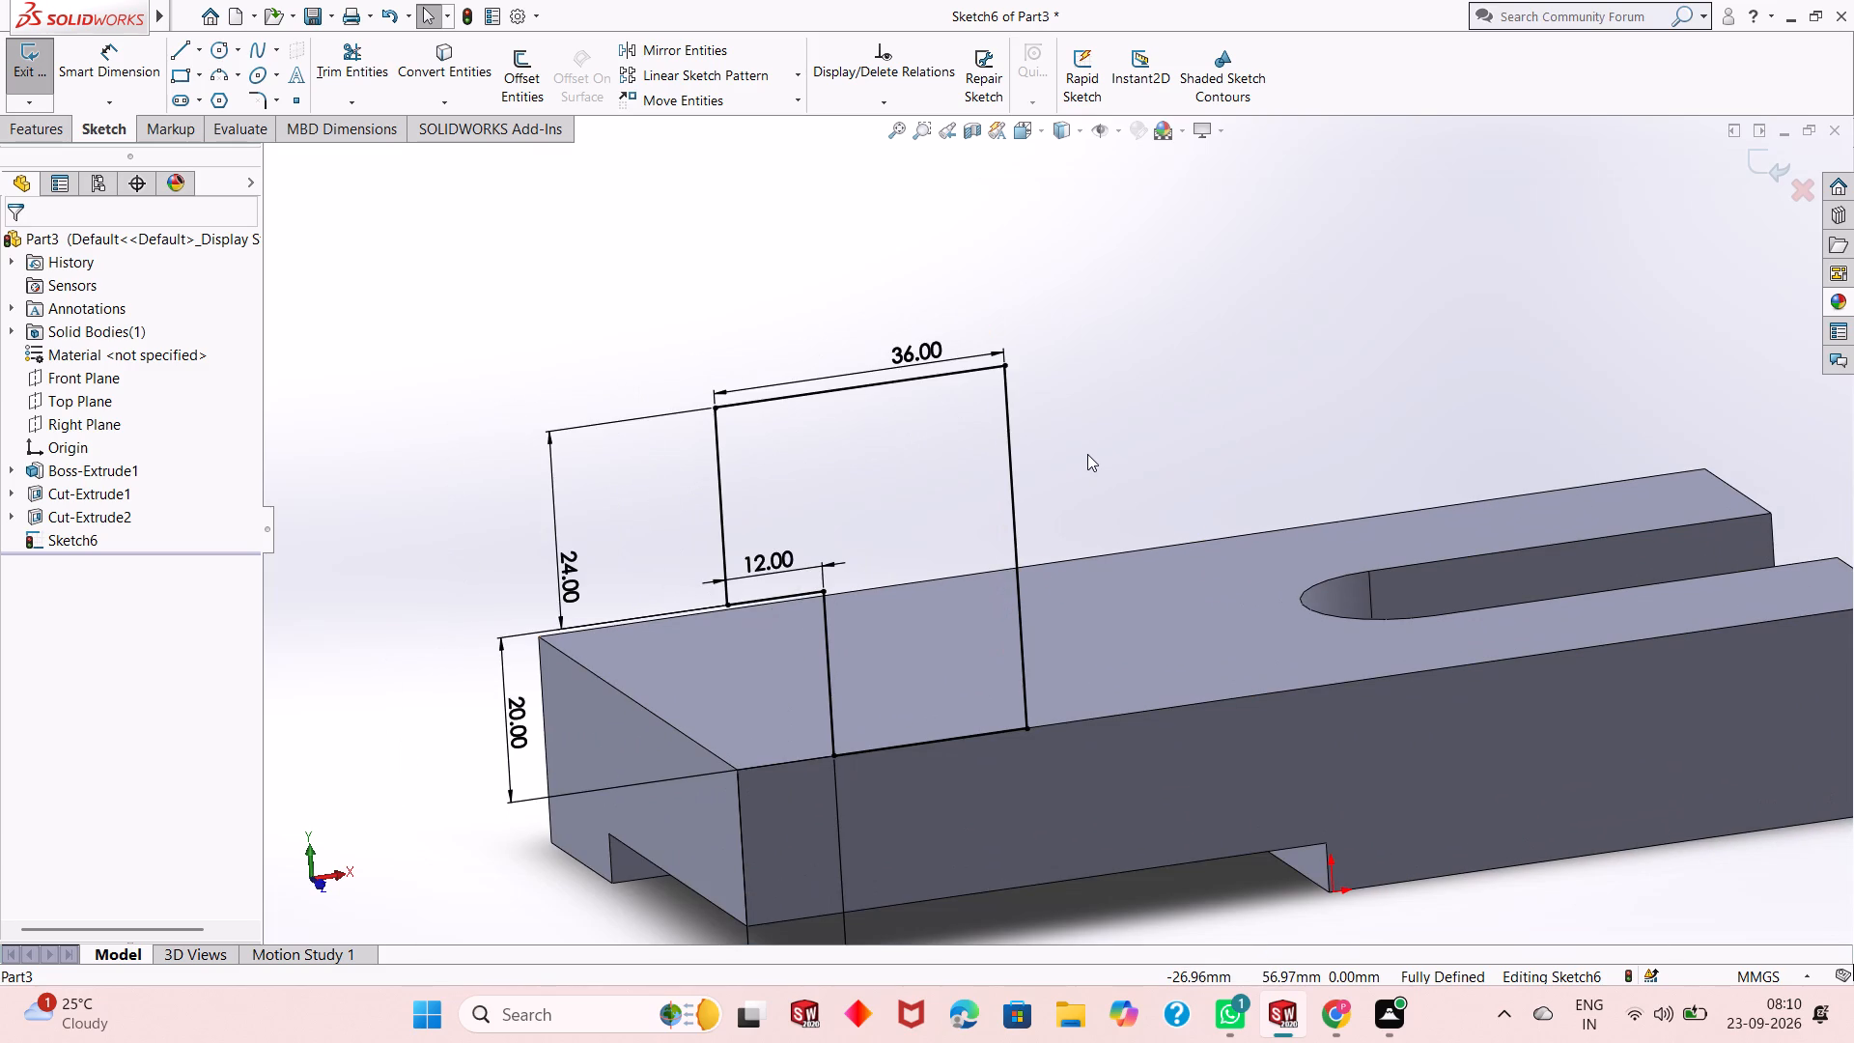
scroll(1069, 506, "down", 1)
middle_click_drag(1069, 510, 1083, 472)
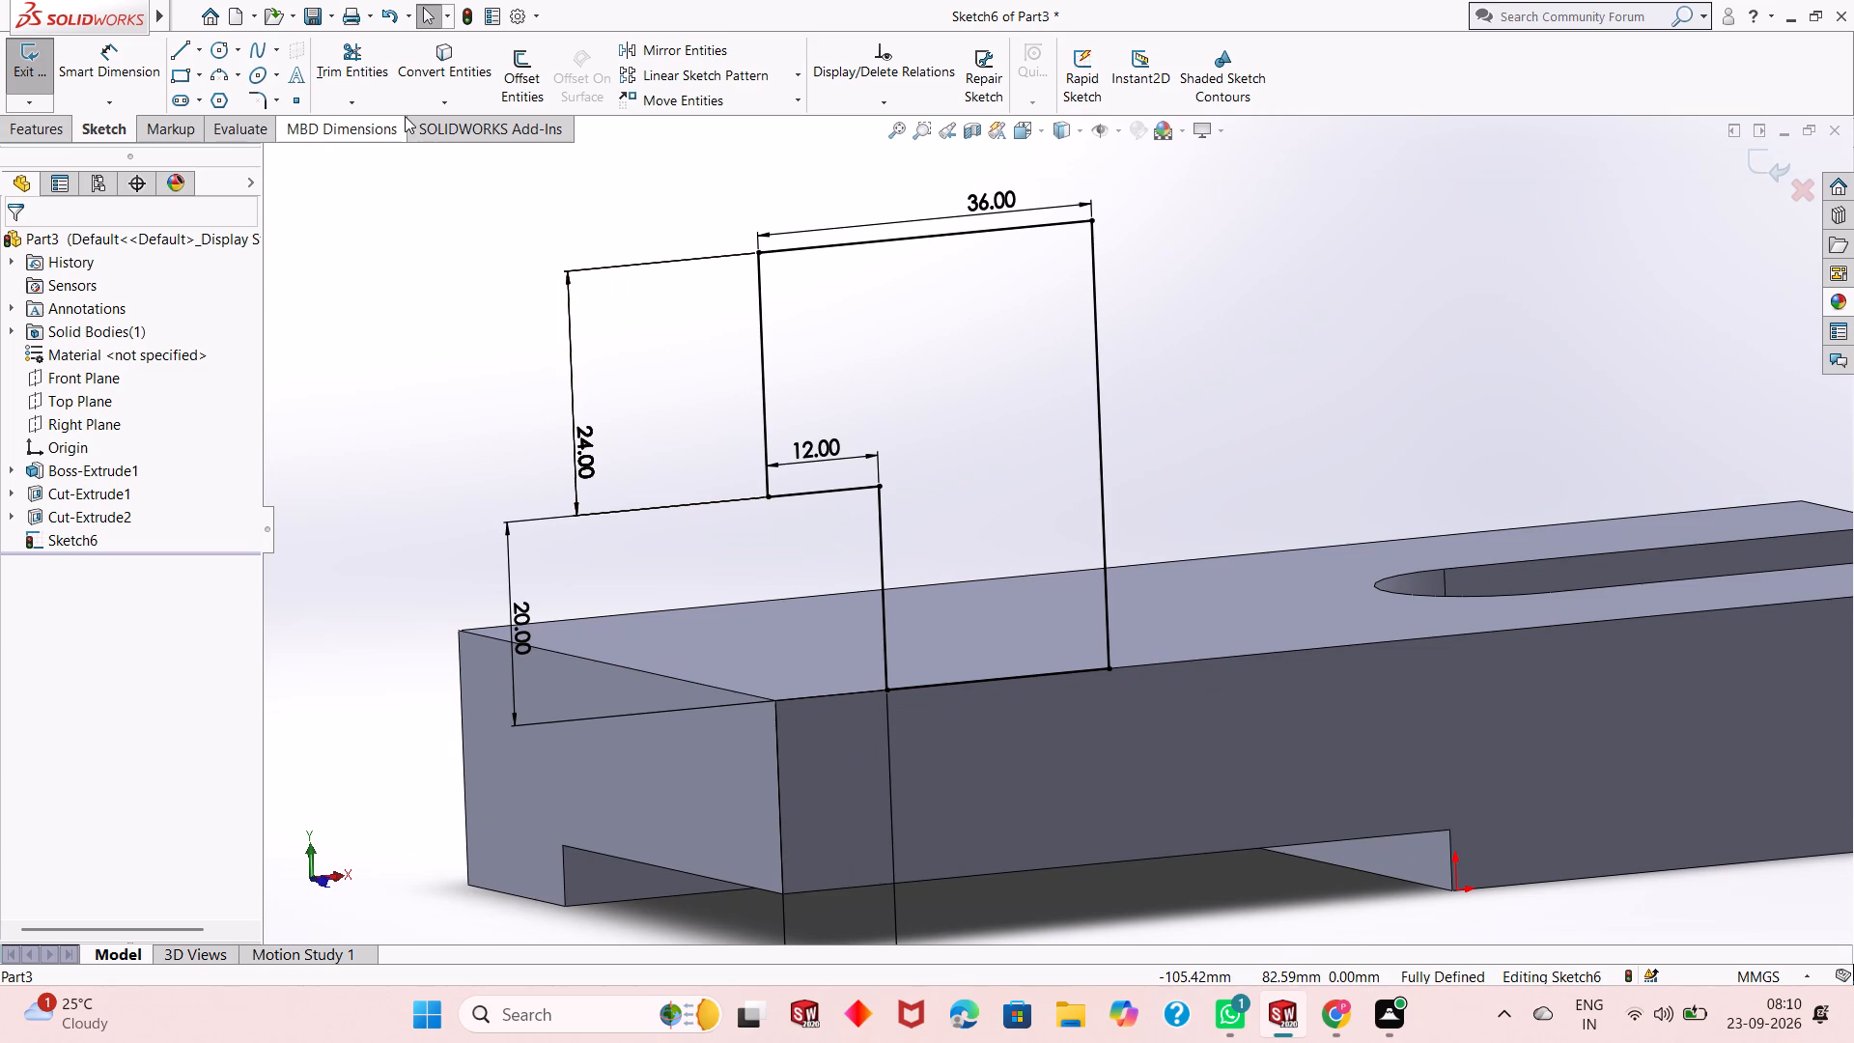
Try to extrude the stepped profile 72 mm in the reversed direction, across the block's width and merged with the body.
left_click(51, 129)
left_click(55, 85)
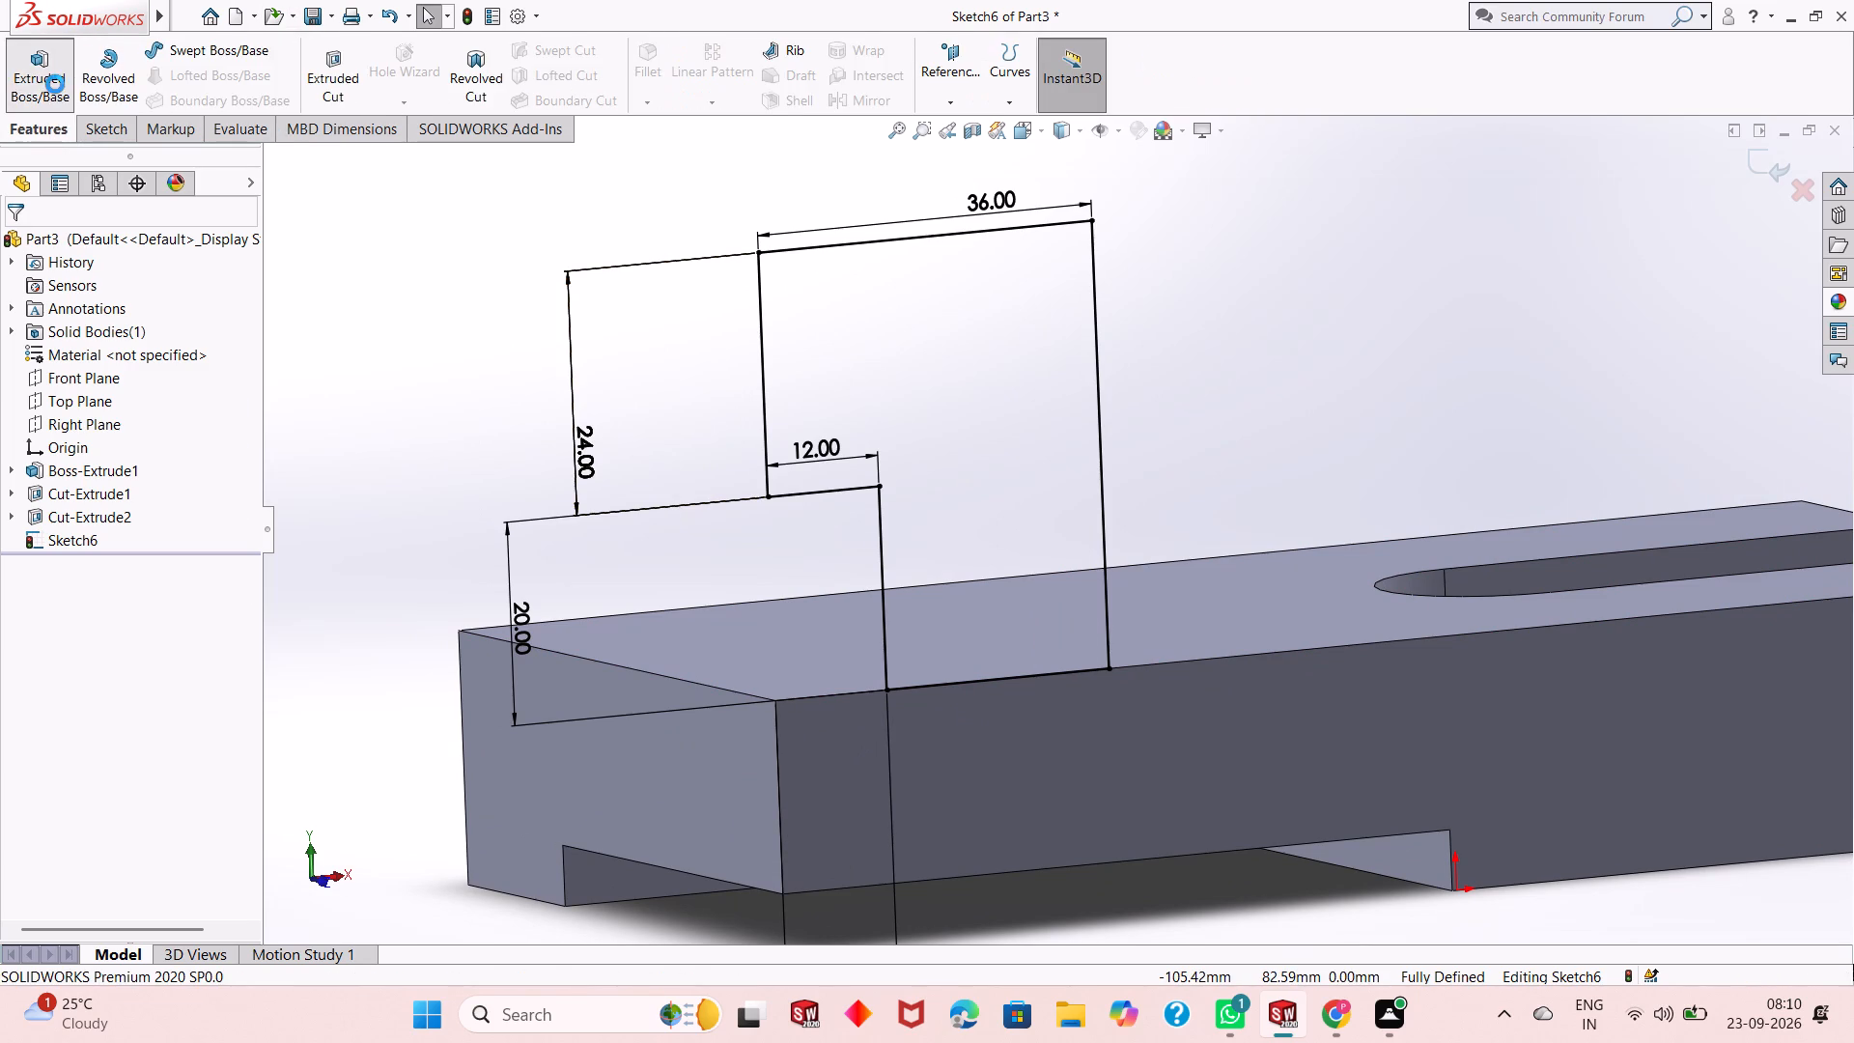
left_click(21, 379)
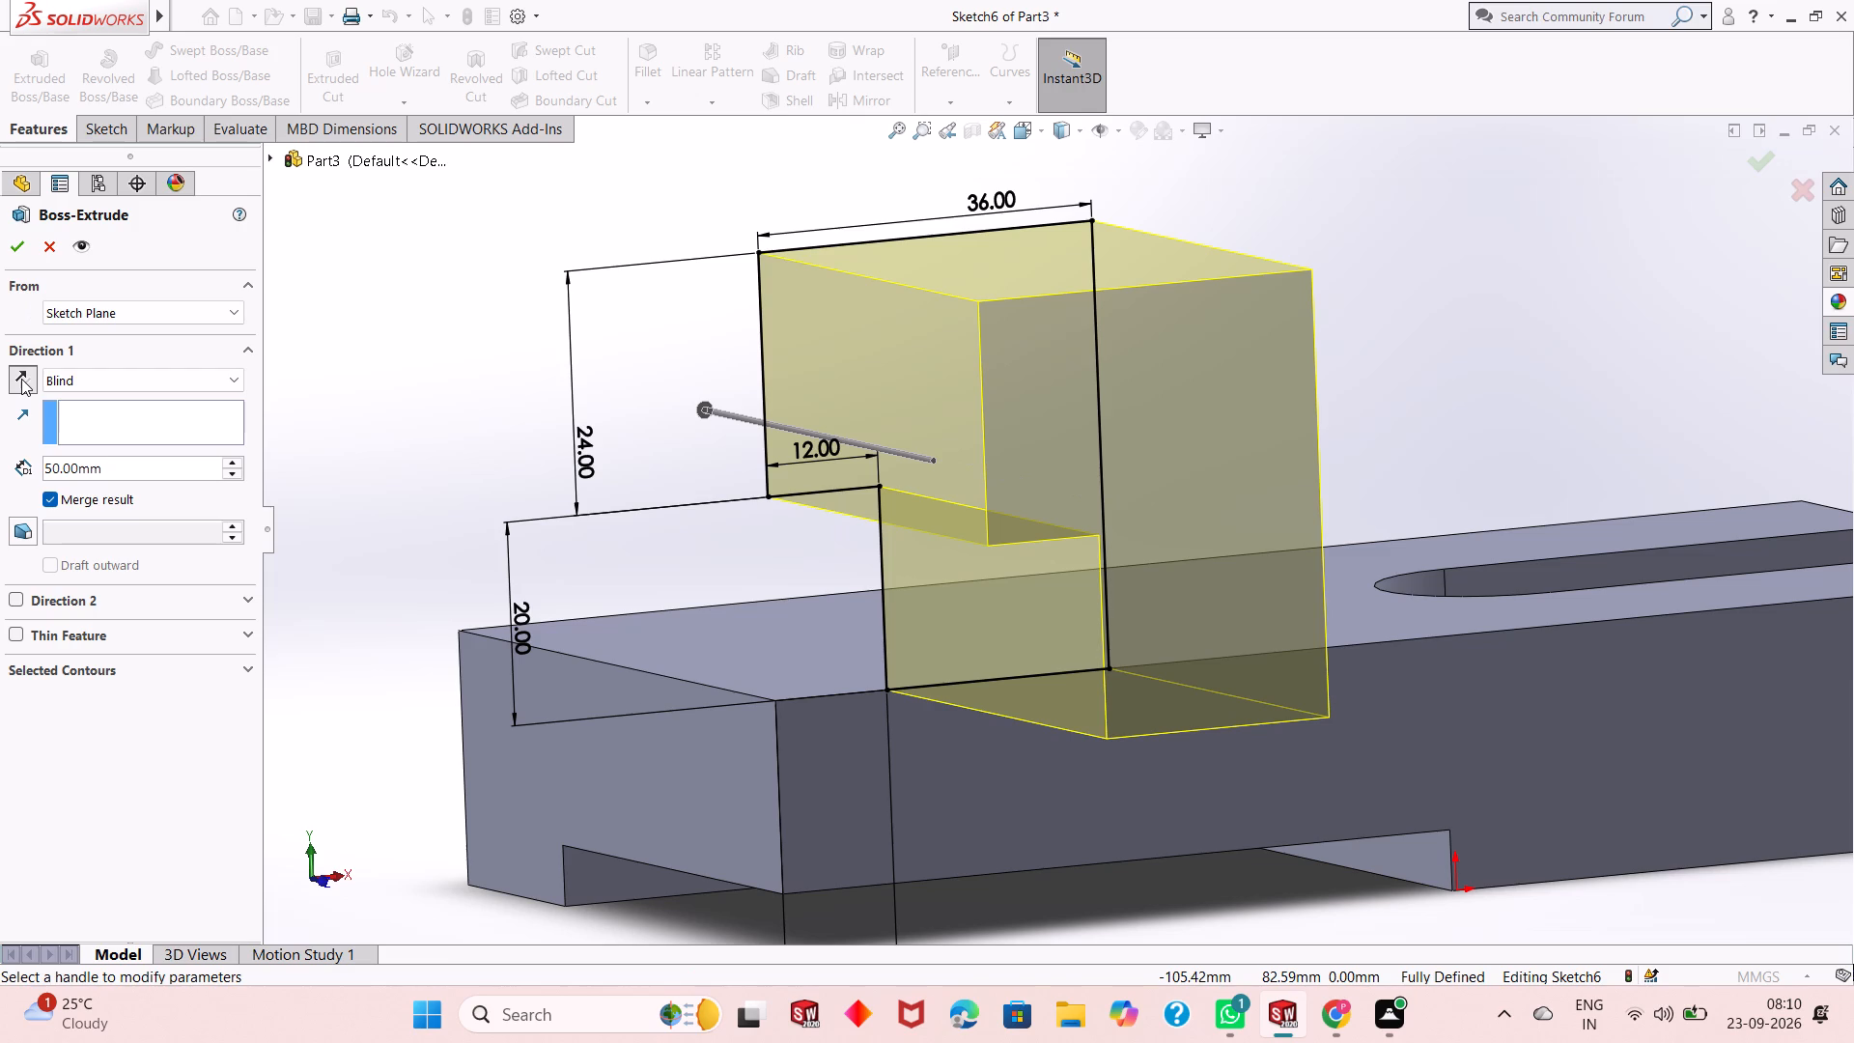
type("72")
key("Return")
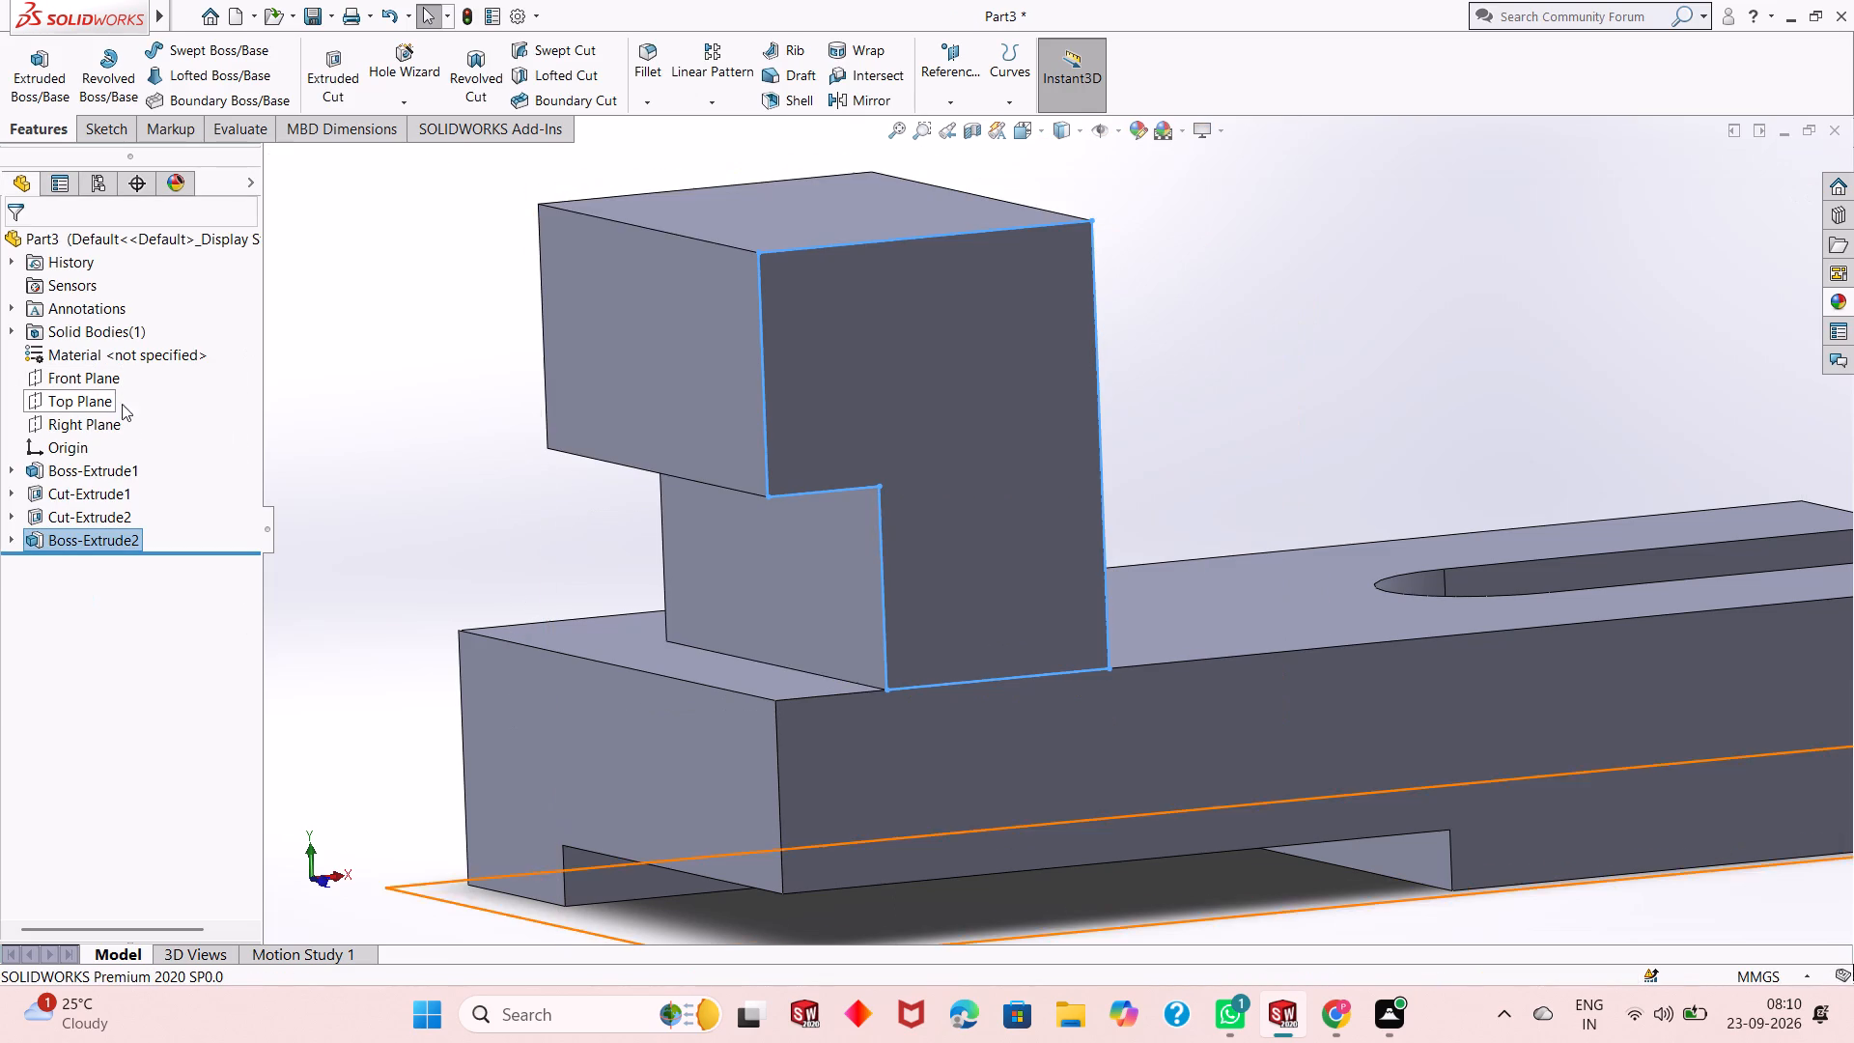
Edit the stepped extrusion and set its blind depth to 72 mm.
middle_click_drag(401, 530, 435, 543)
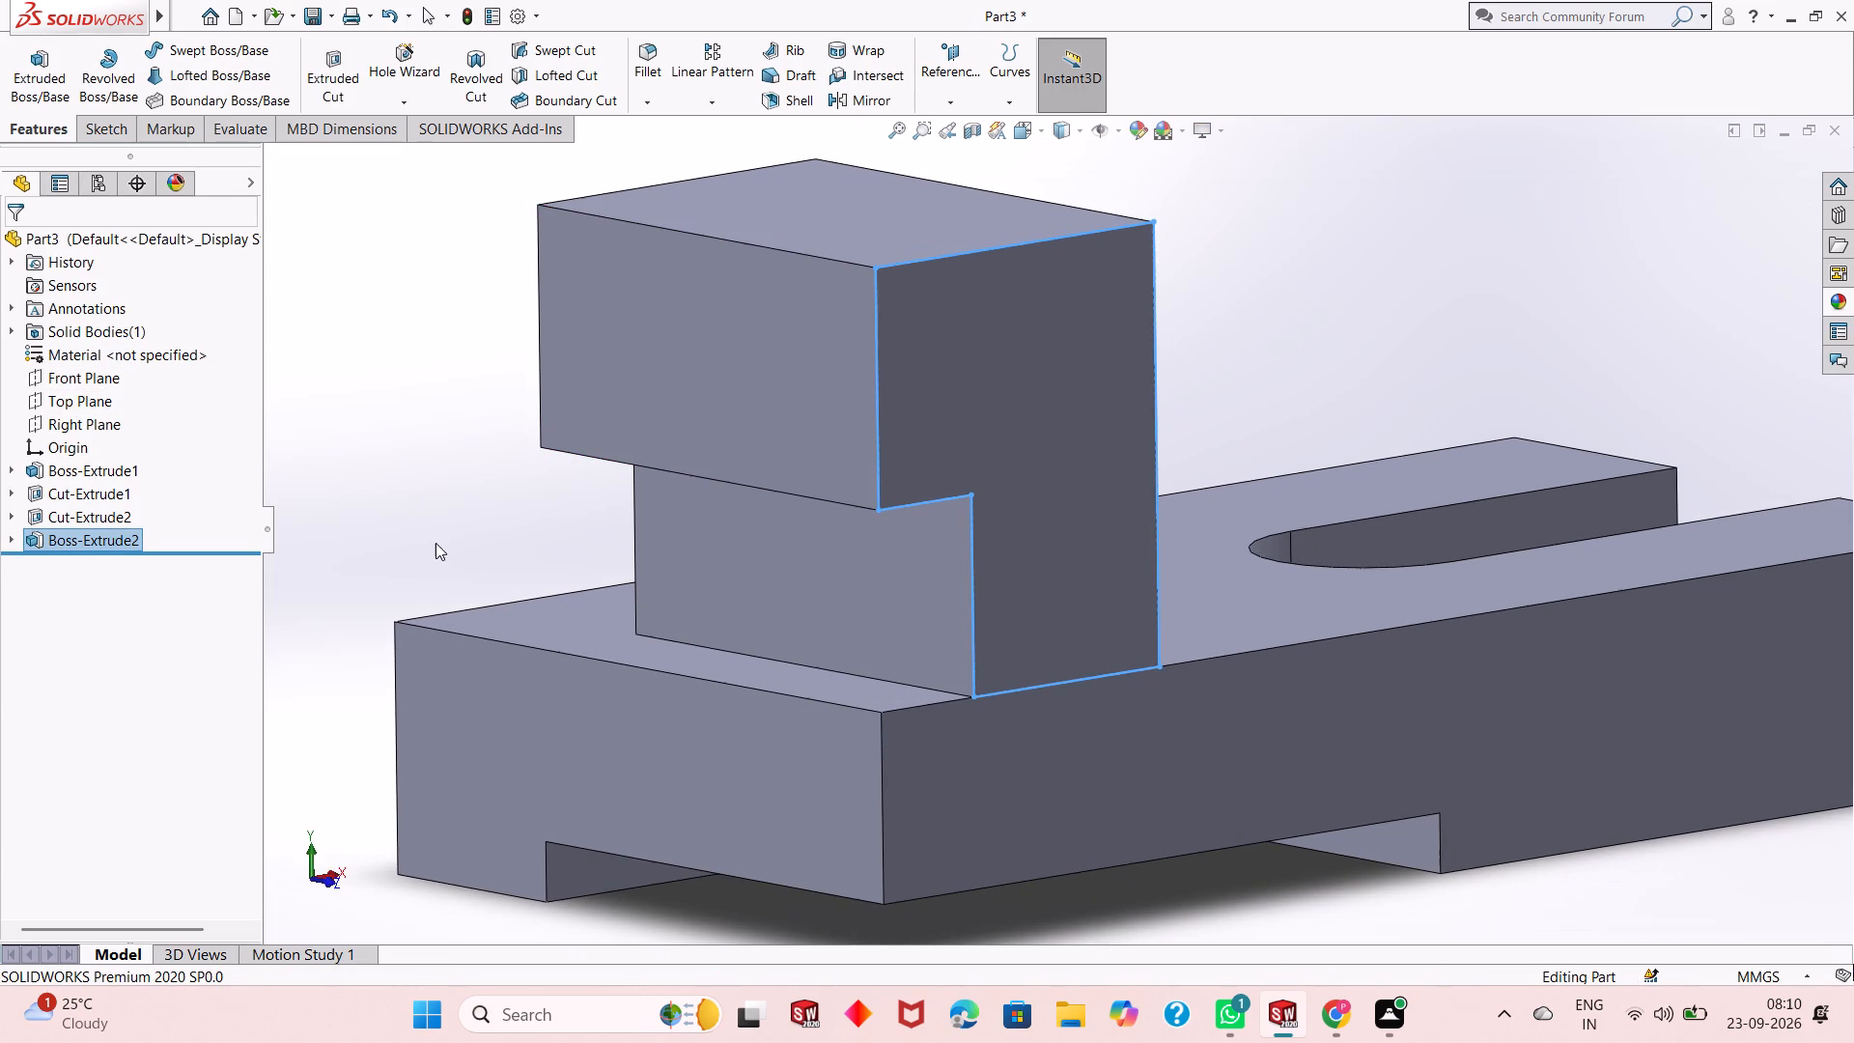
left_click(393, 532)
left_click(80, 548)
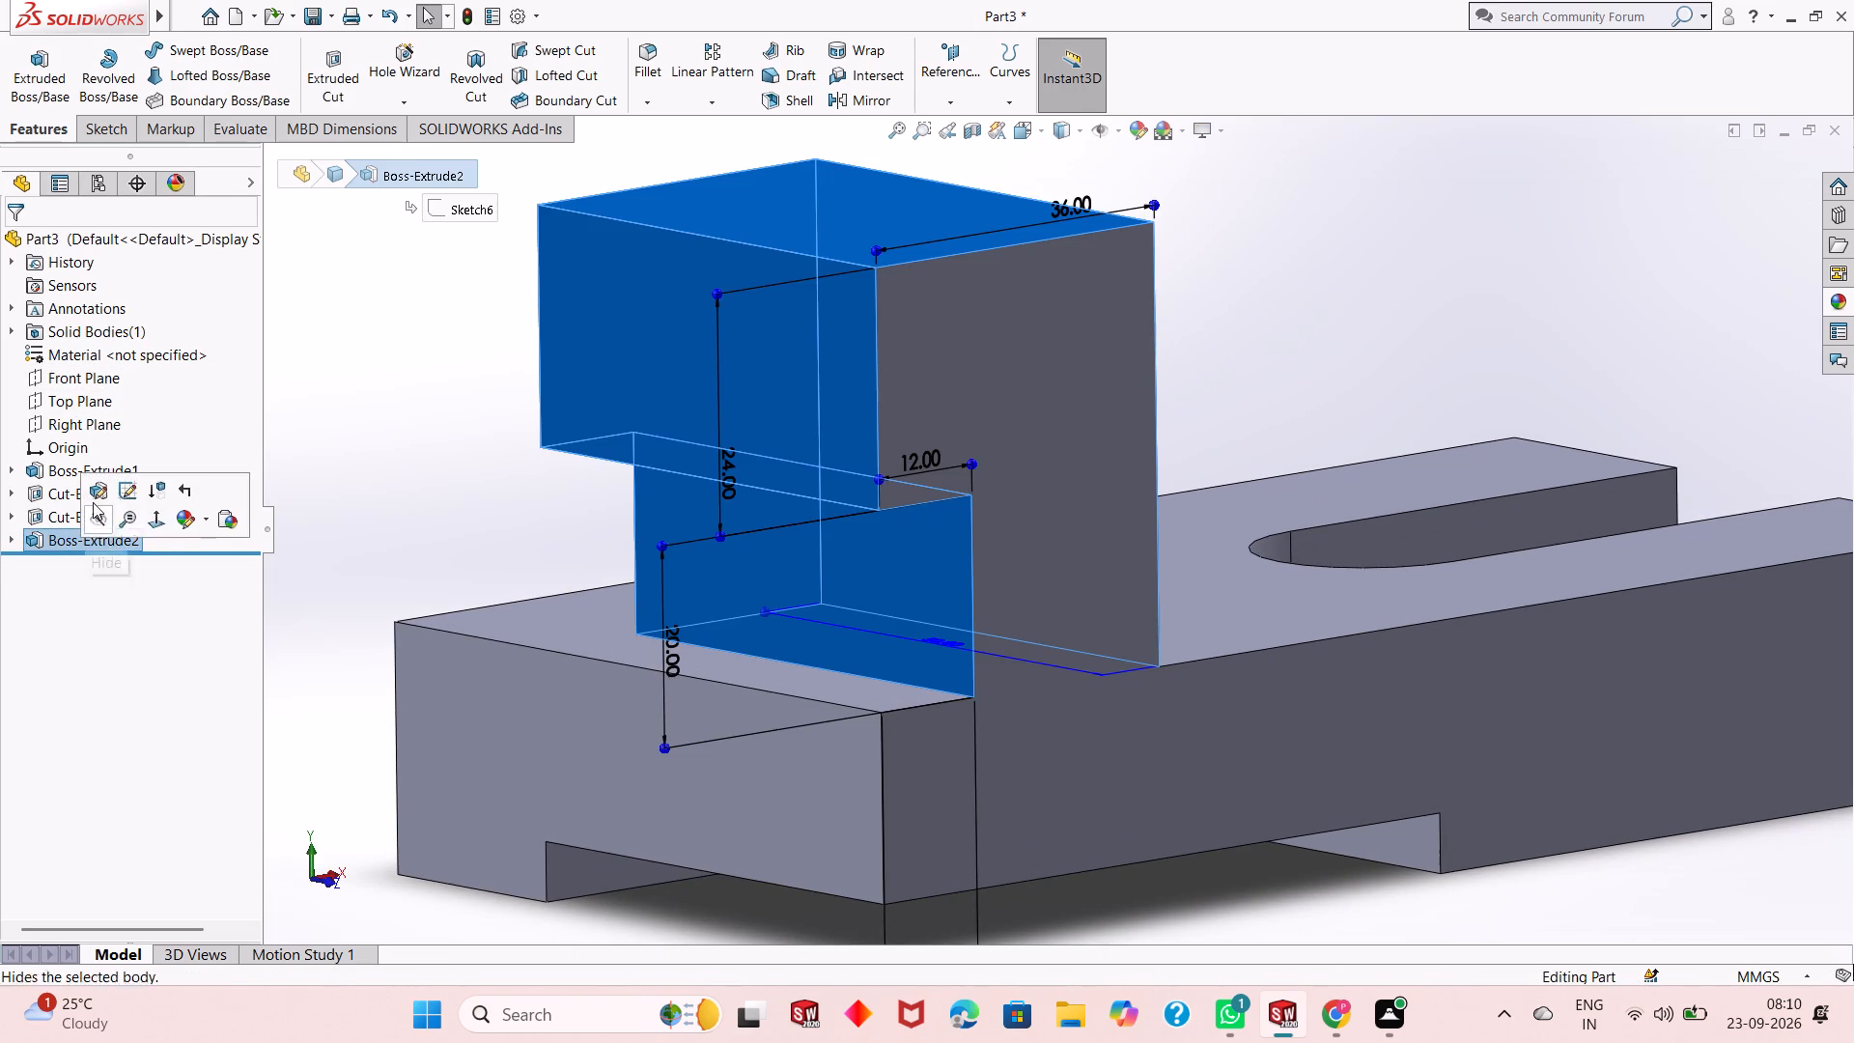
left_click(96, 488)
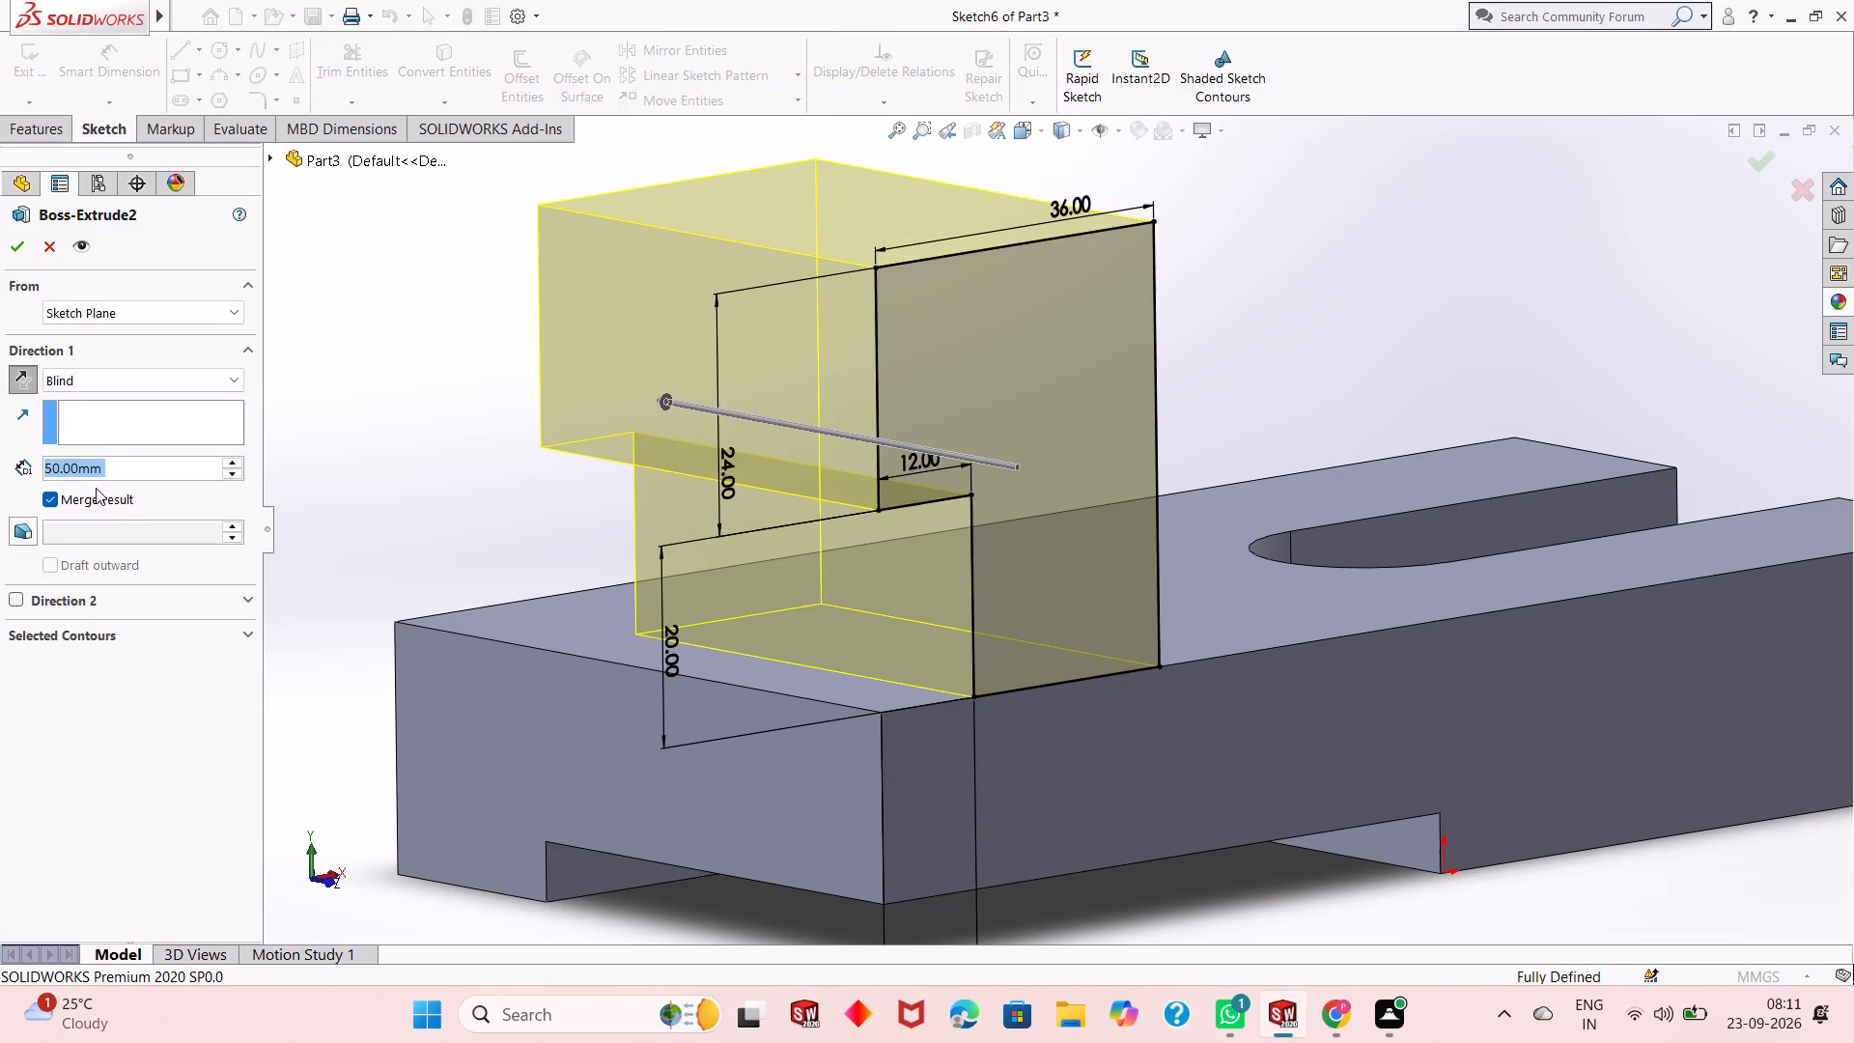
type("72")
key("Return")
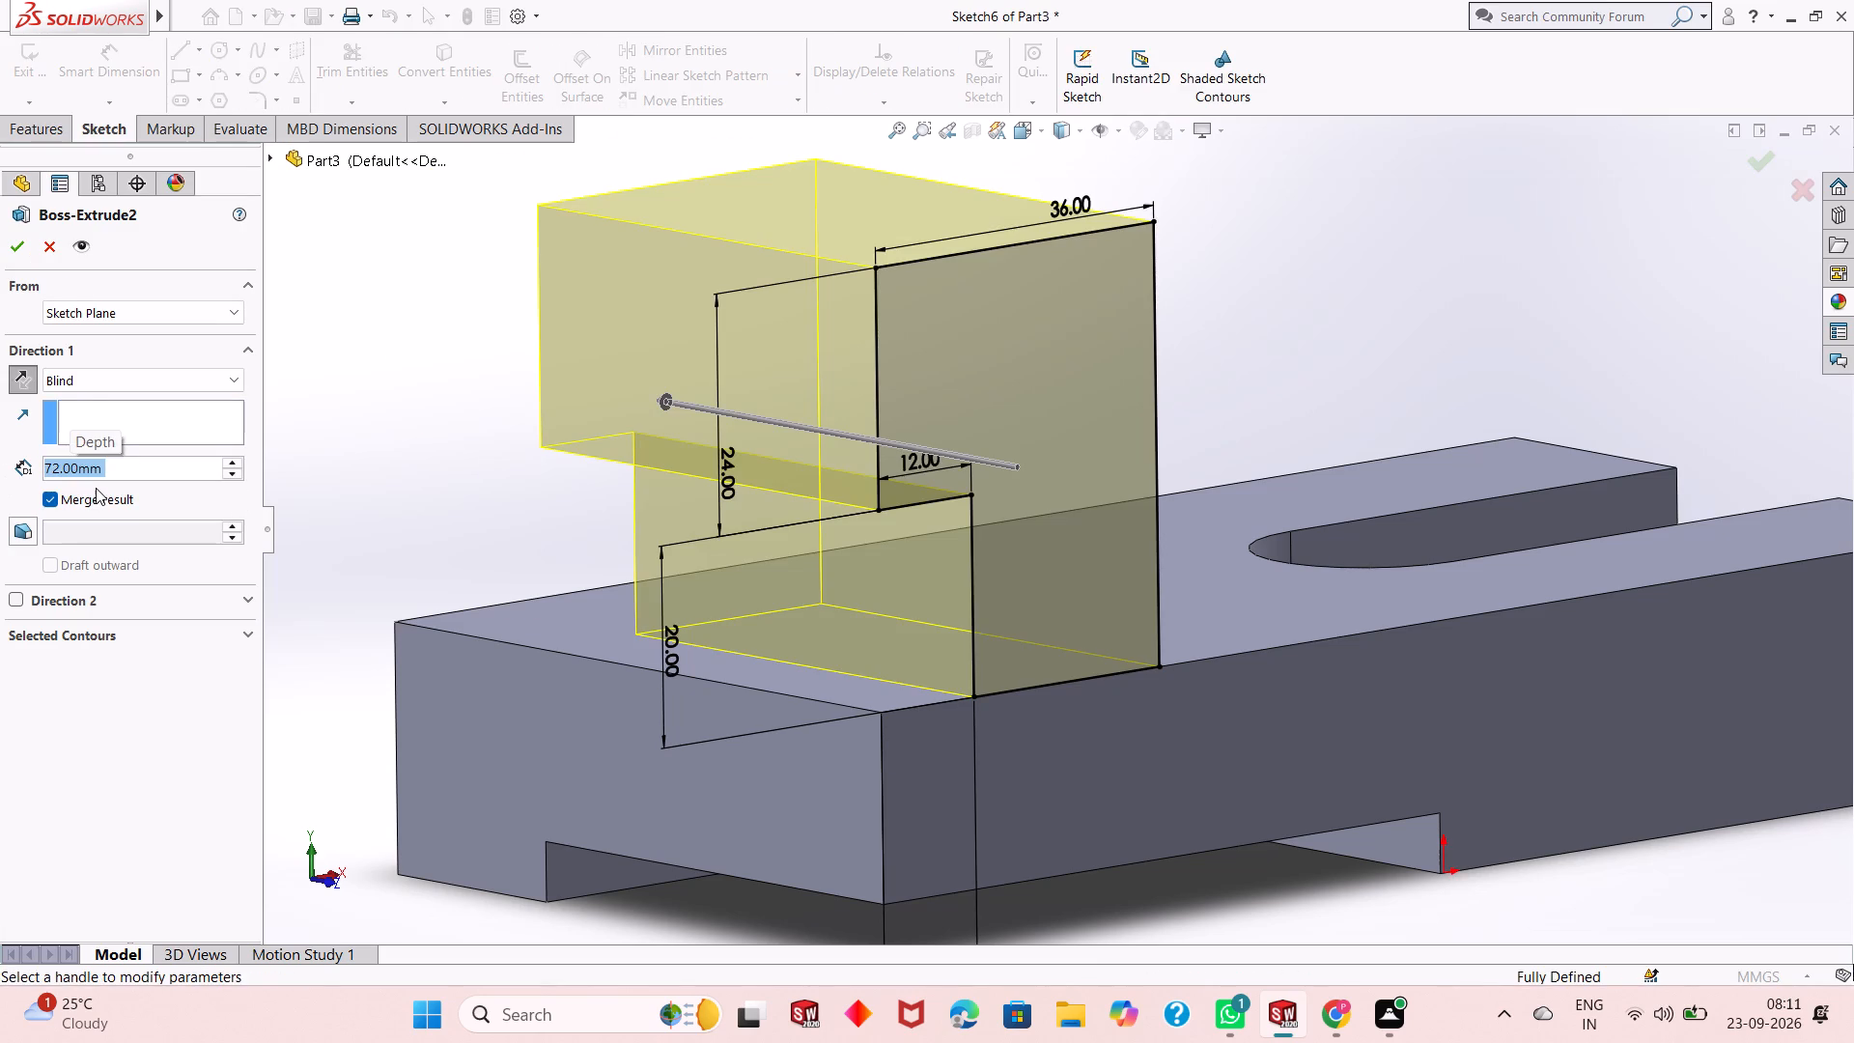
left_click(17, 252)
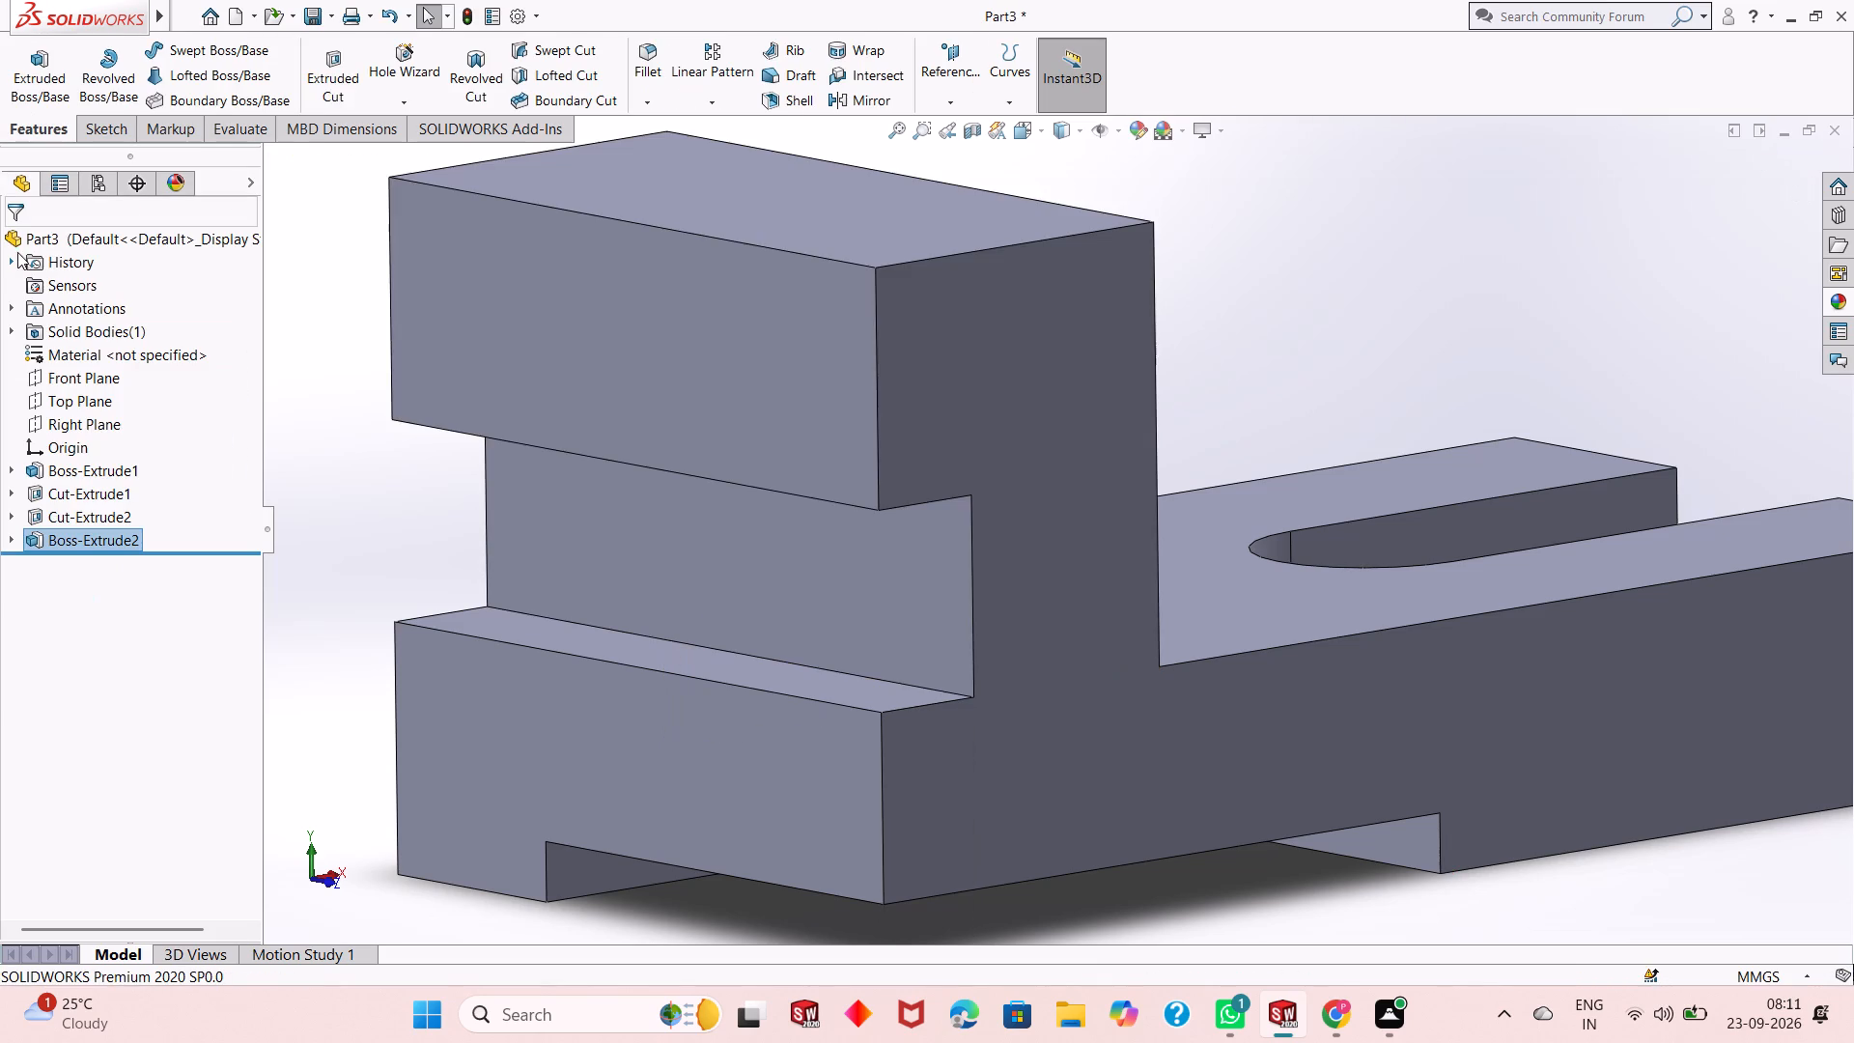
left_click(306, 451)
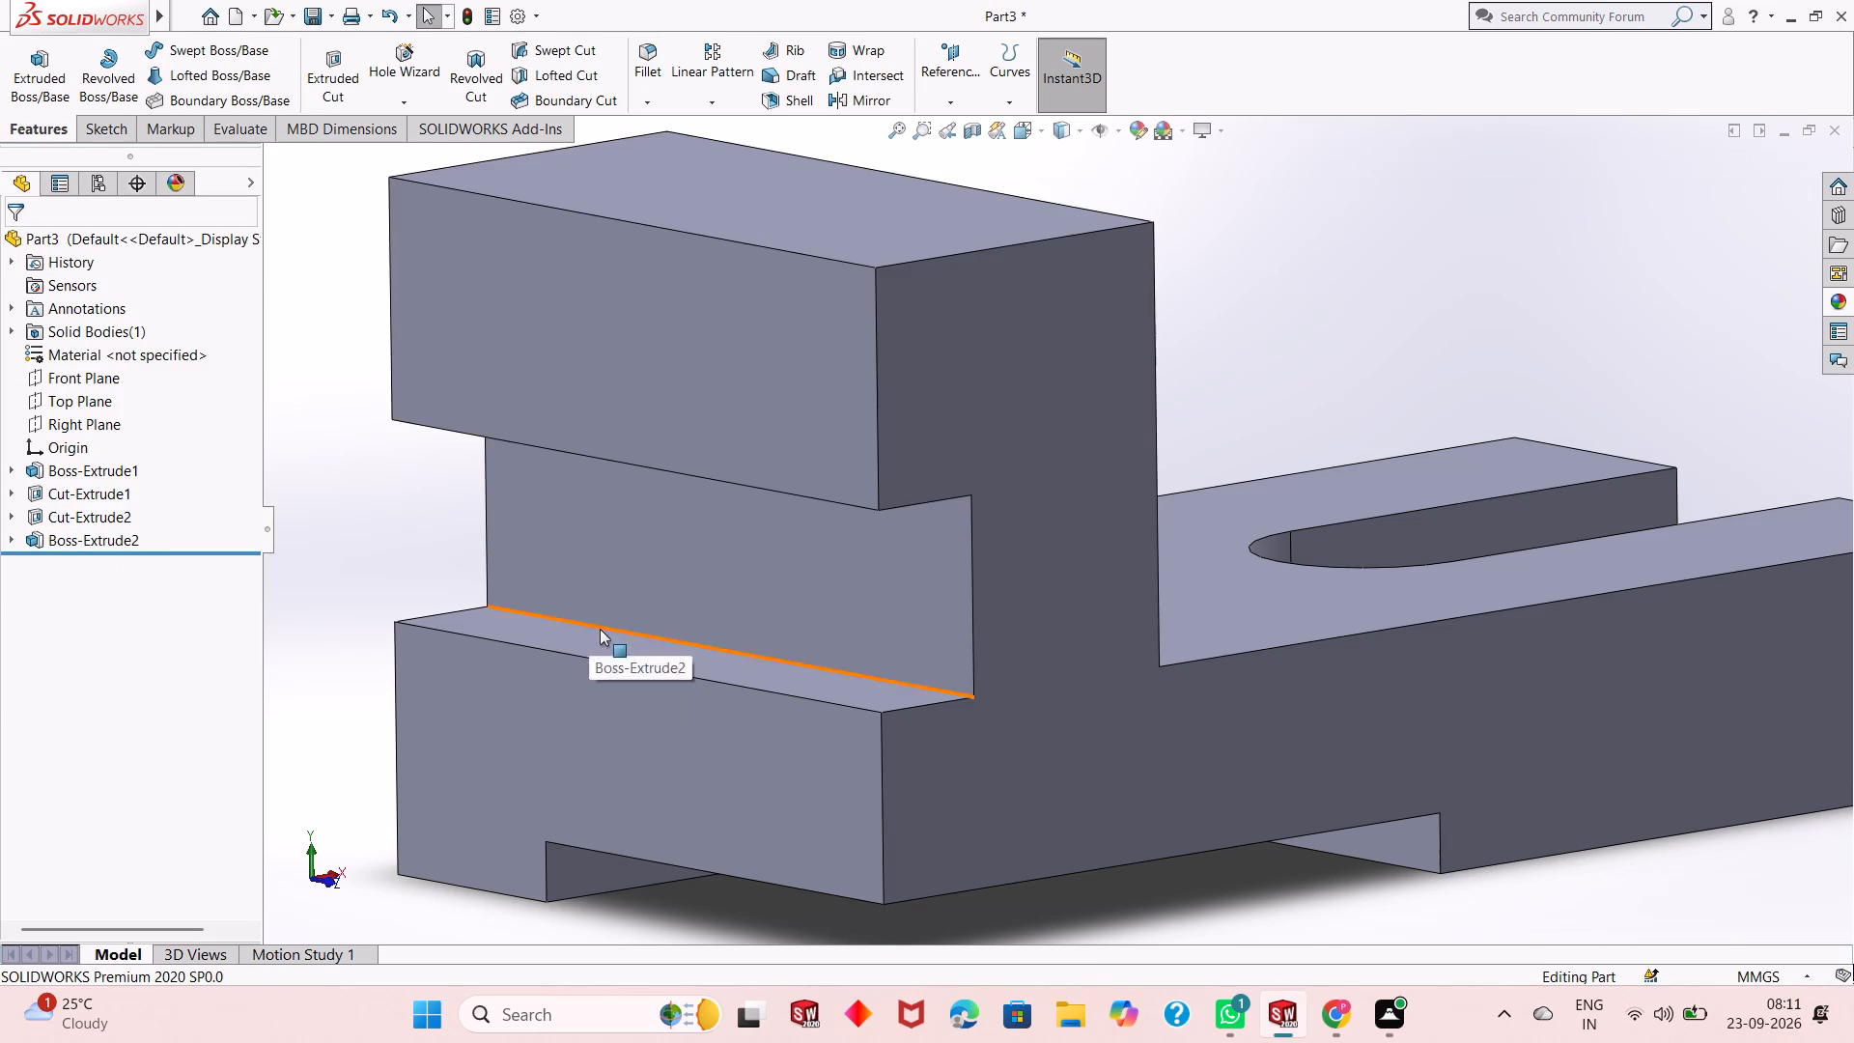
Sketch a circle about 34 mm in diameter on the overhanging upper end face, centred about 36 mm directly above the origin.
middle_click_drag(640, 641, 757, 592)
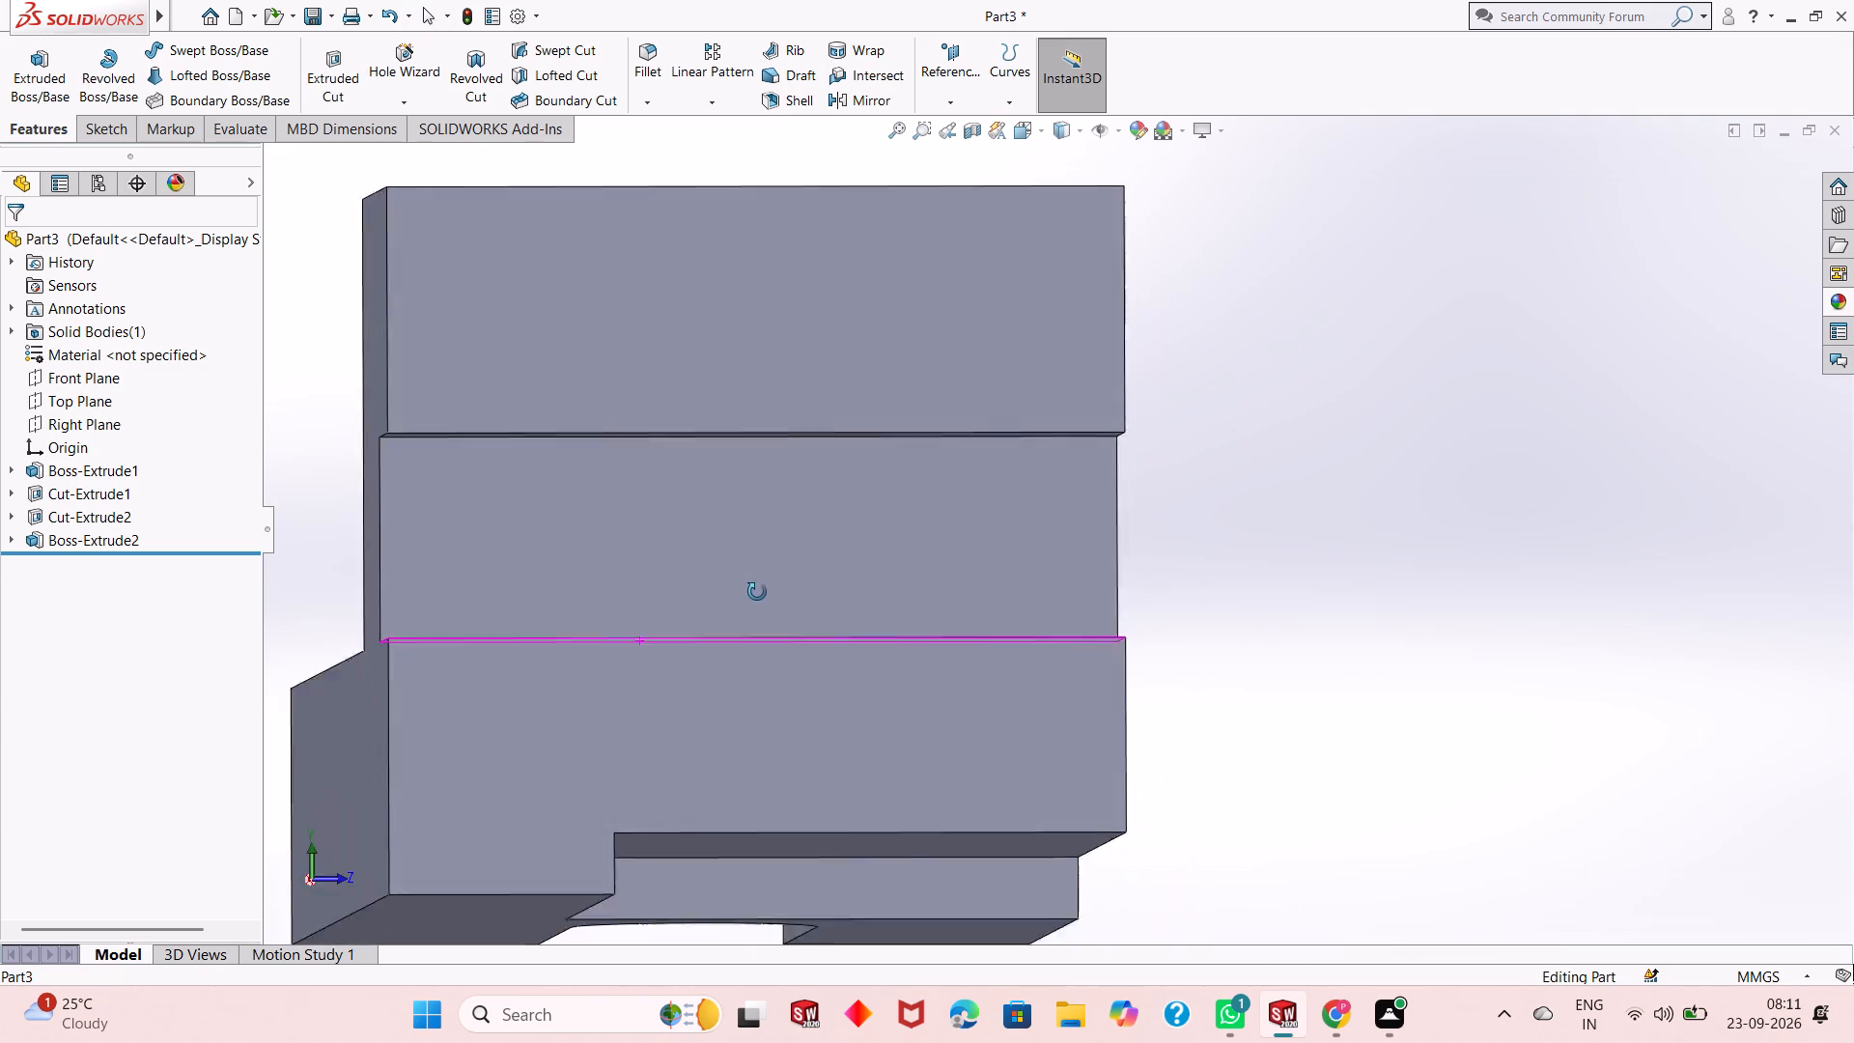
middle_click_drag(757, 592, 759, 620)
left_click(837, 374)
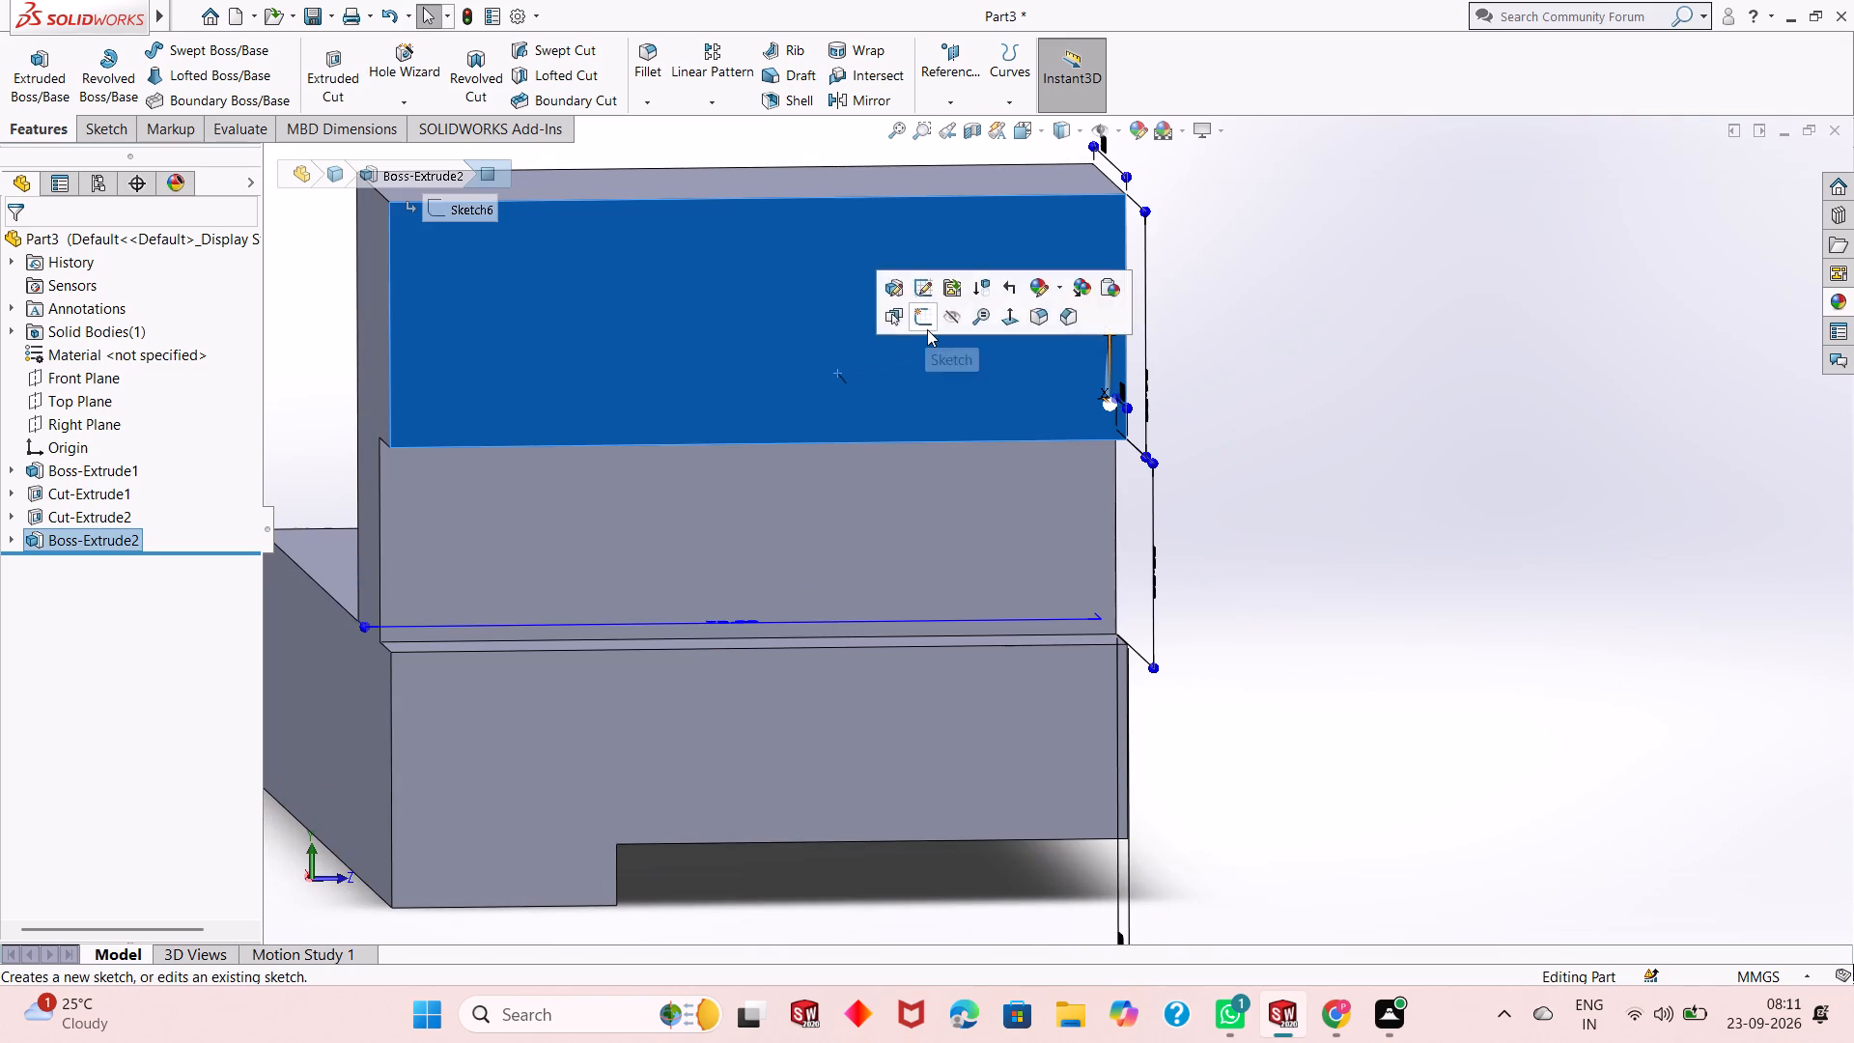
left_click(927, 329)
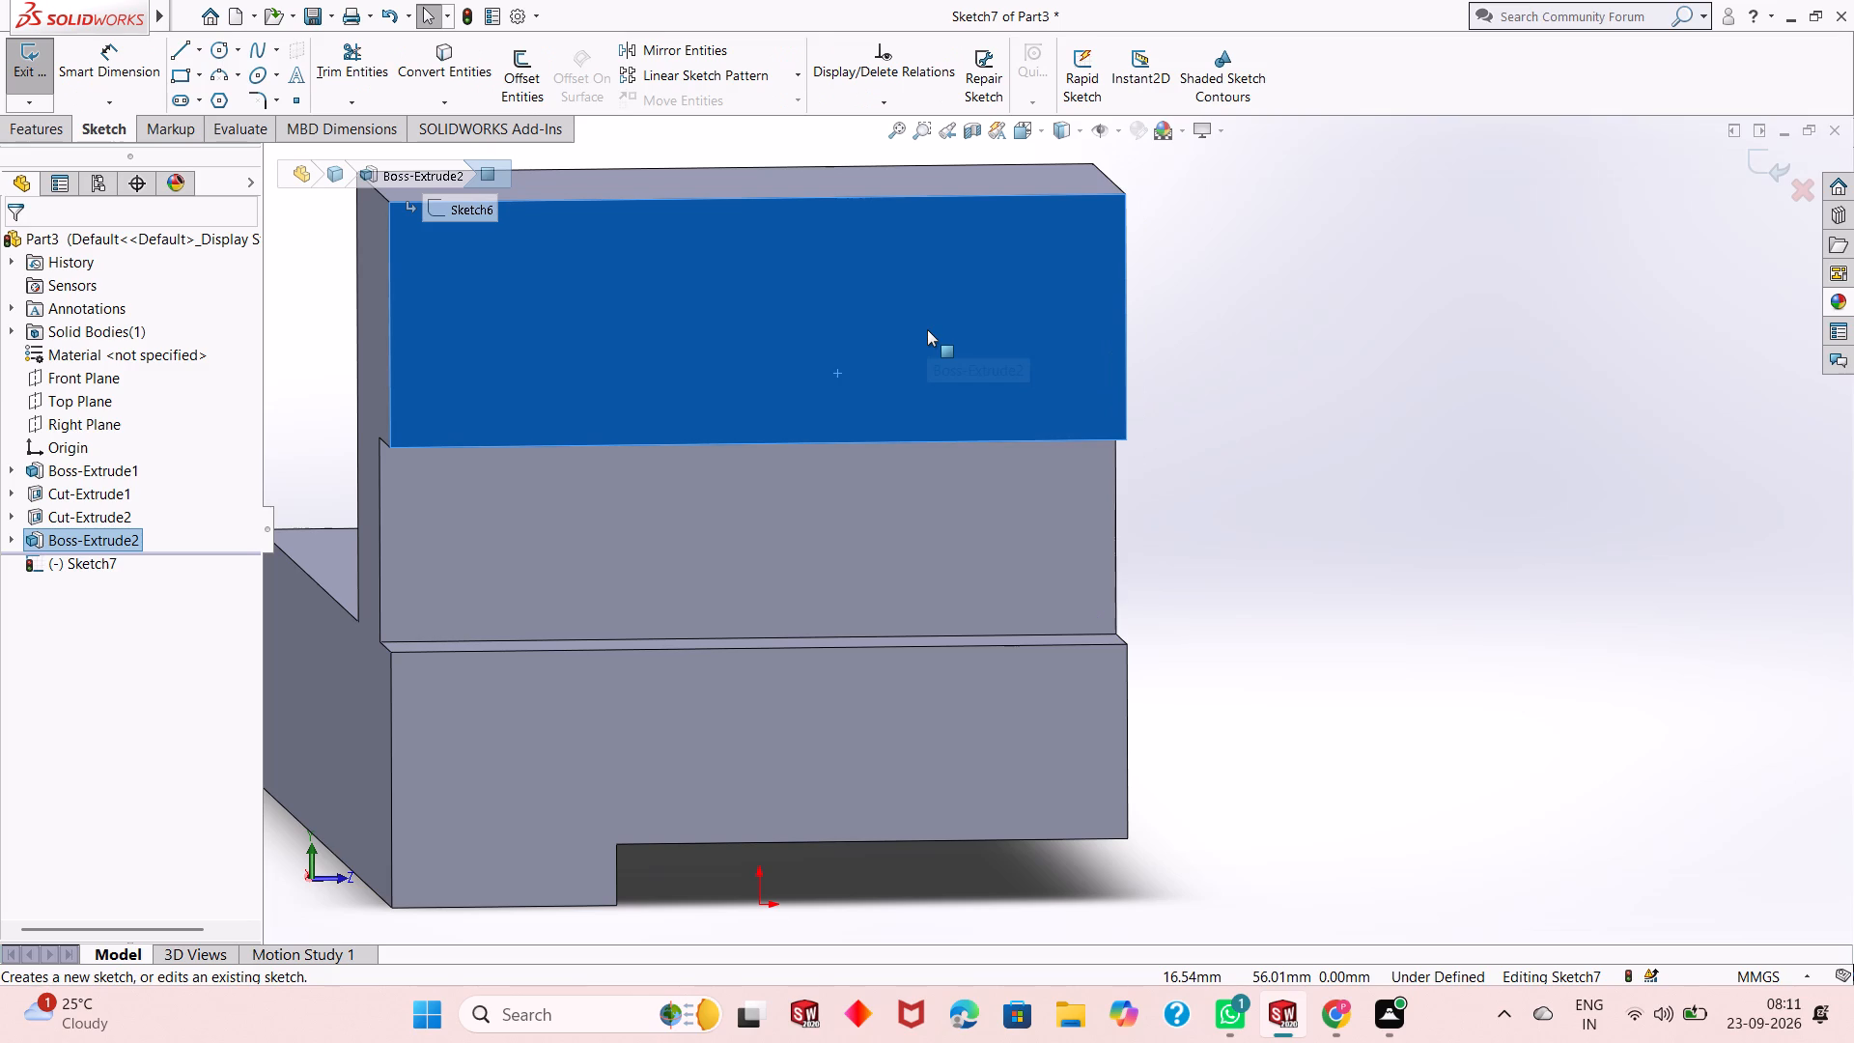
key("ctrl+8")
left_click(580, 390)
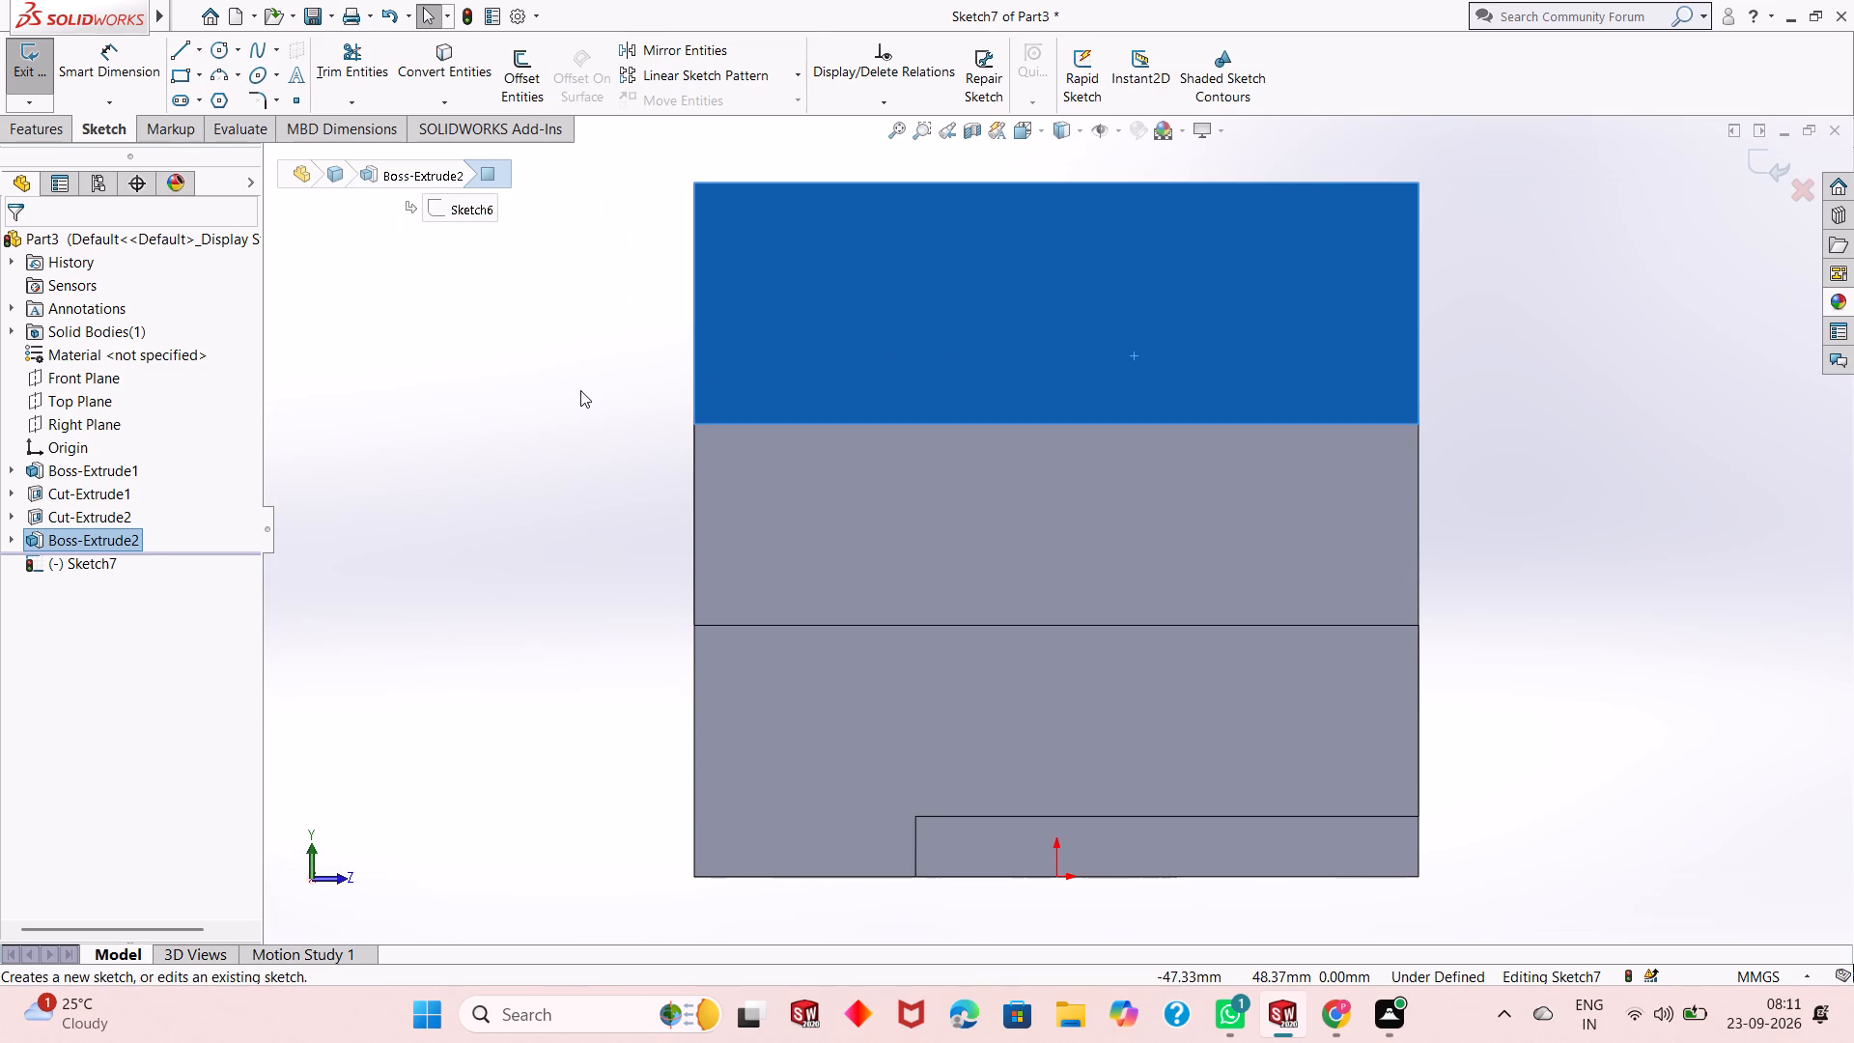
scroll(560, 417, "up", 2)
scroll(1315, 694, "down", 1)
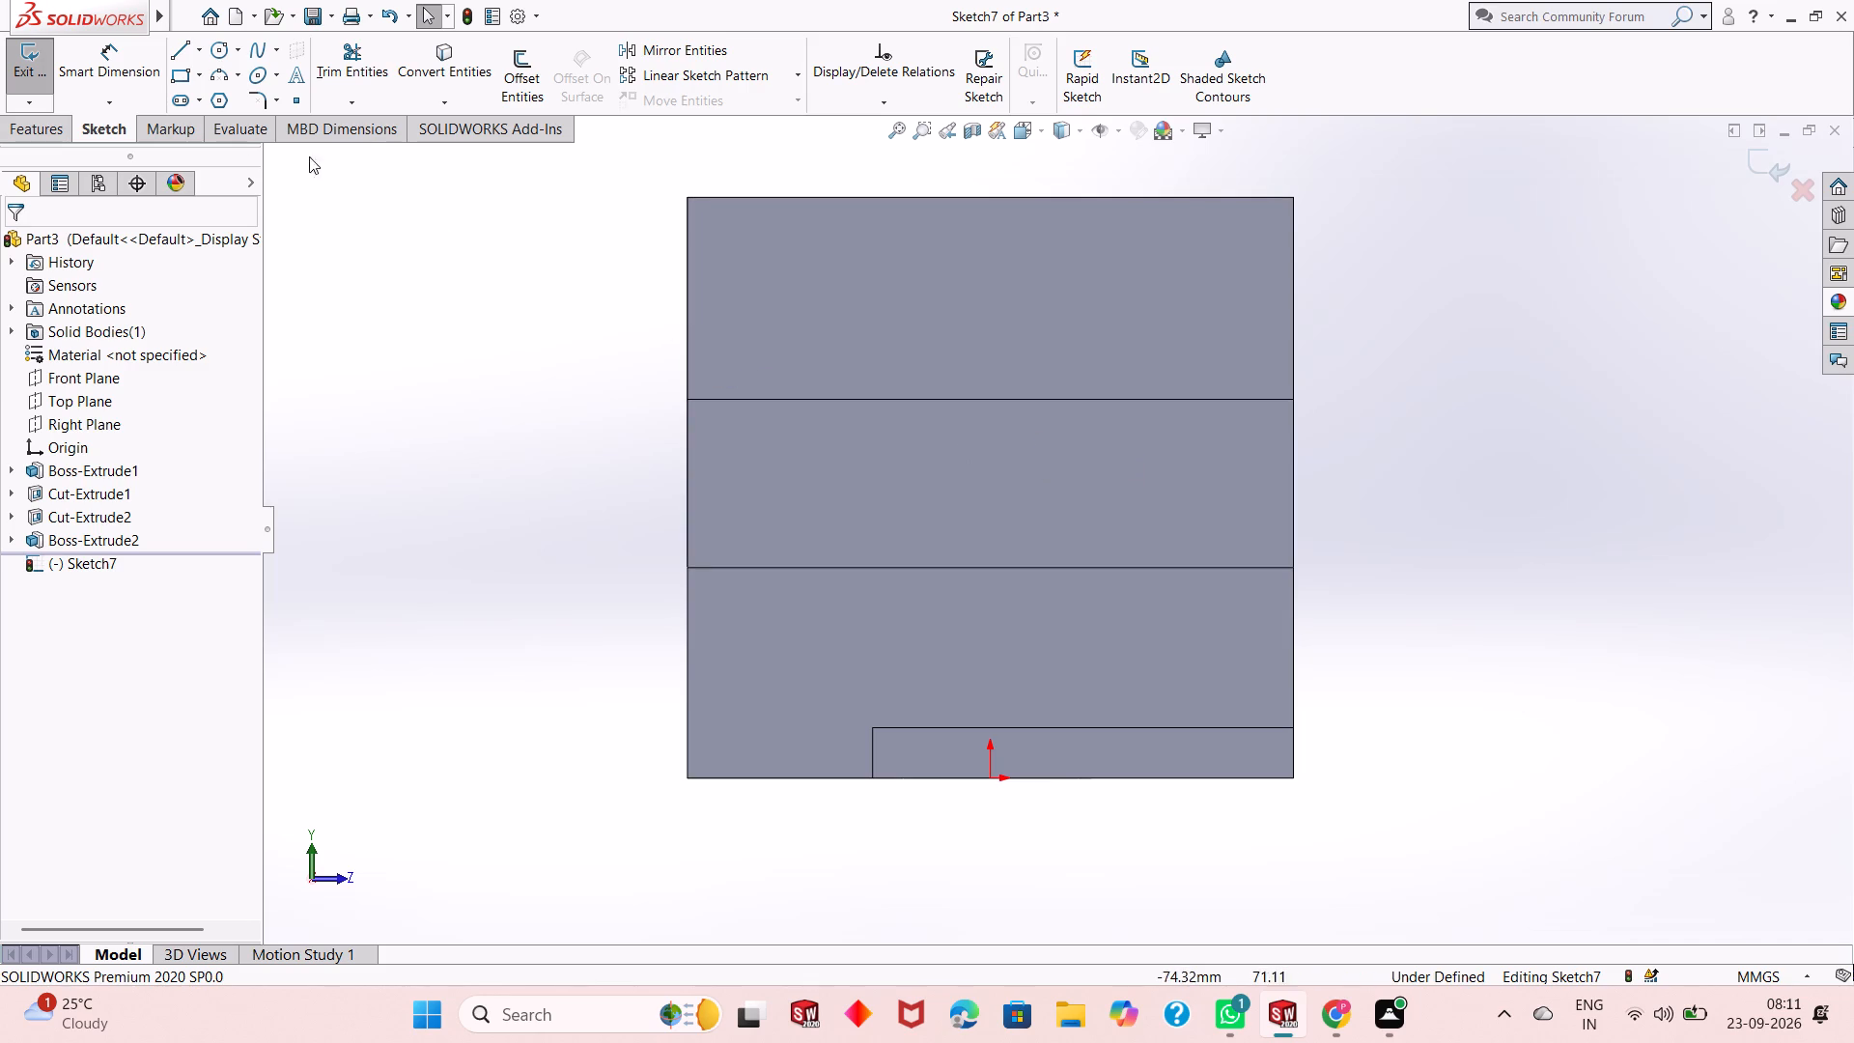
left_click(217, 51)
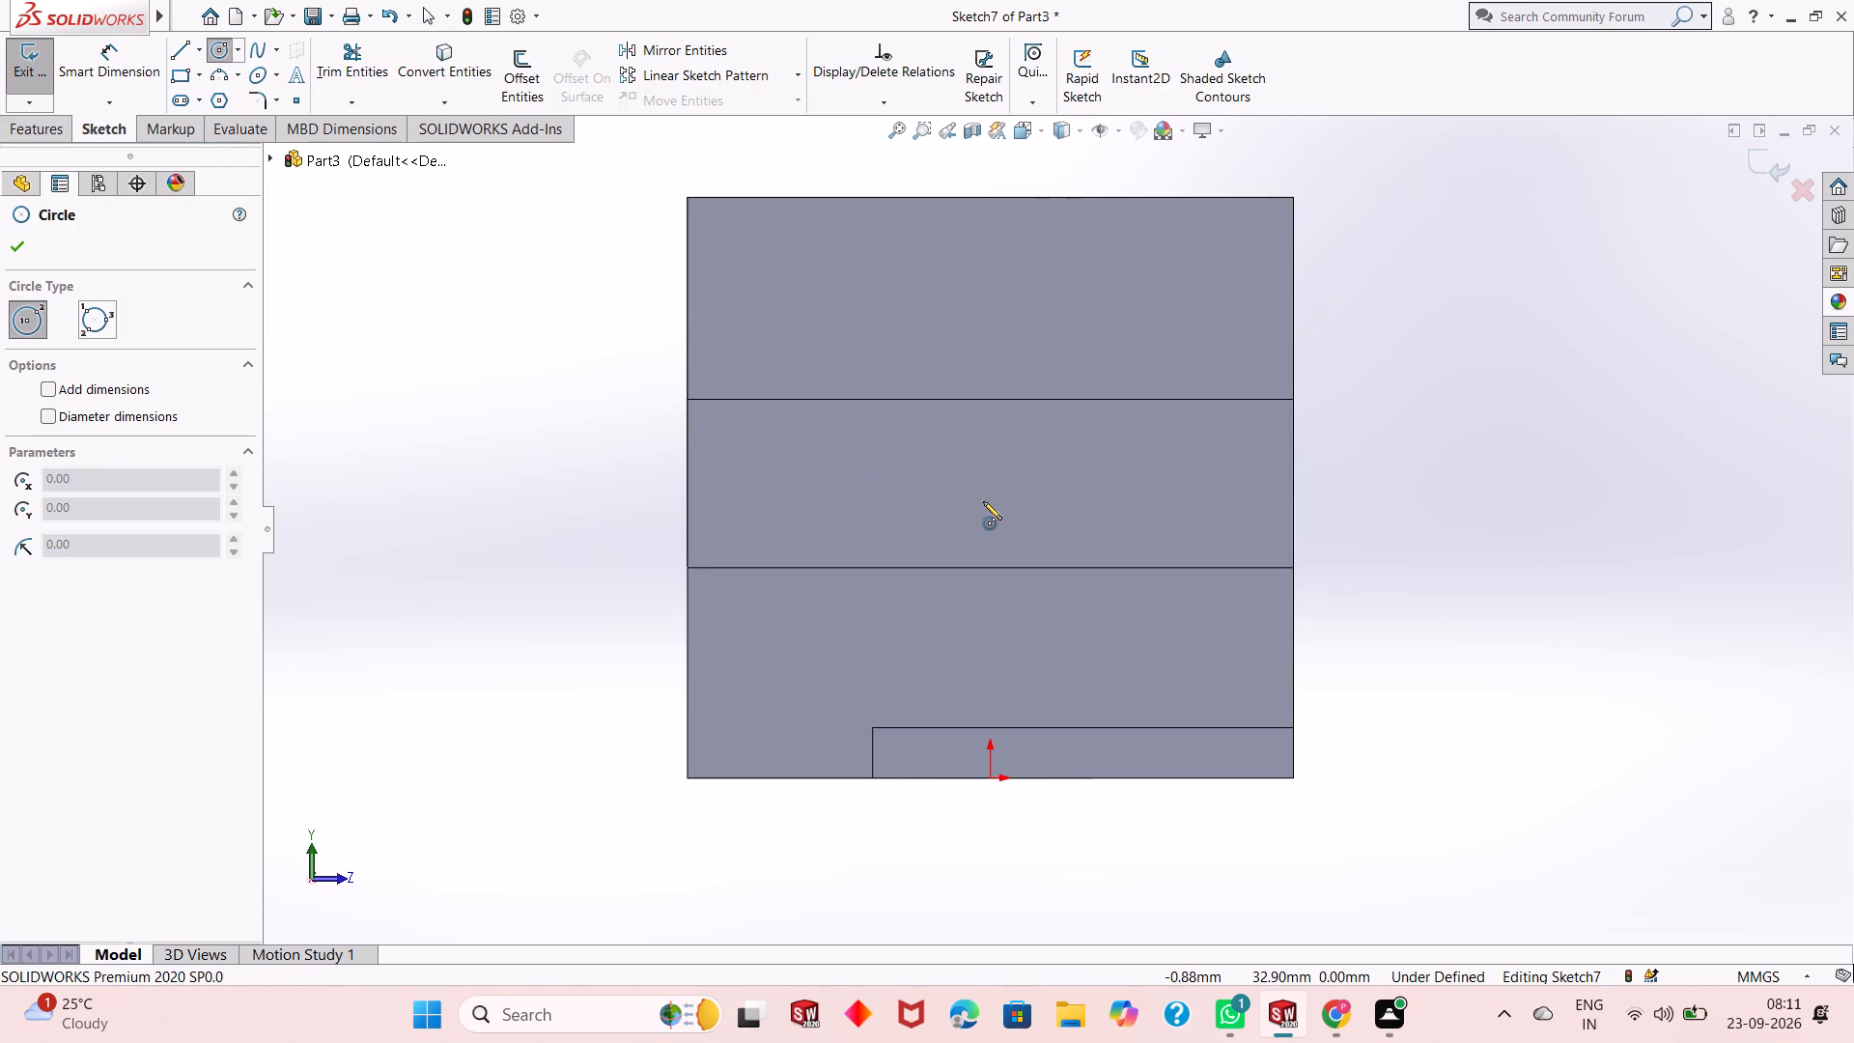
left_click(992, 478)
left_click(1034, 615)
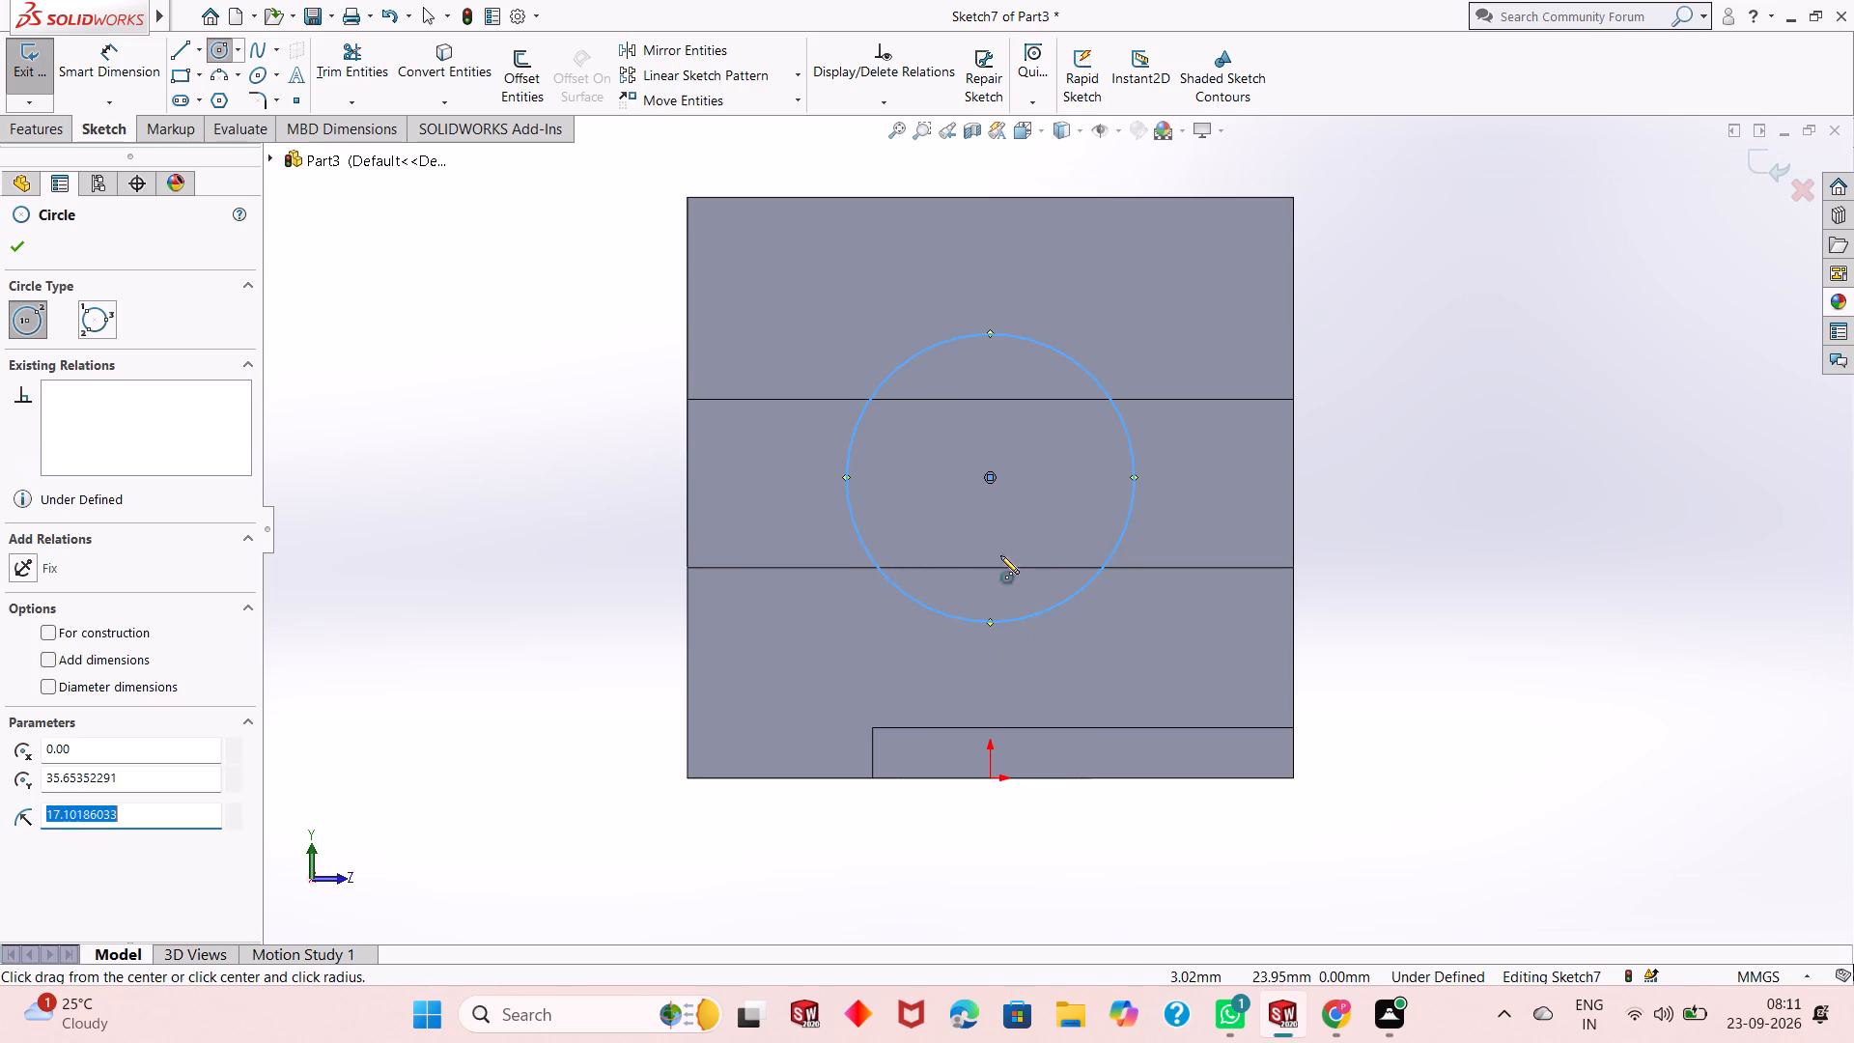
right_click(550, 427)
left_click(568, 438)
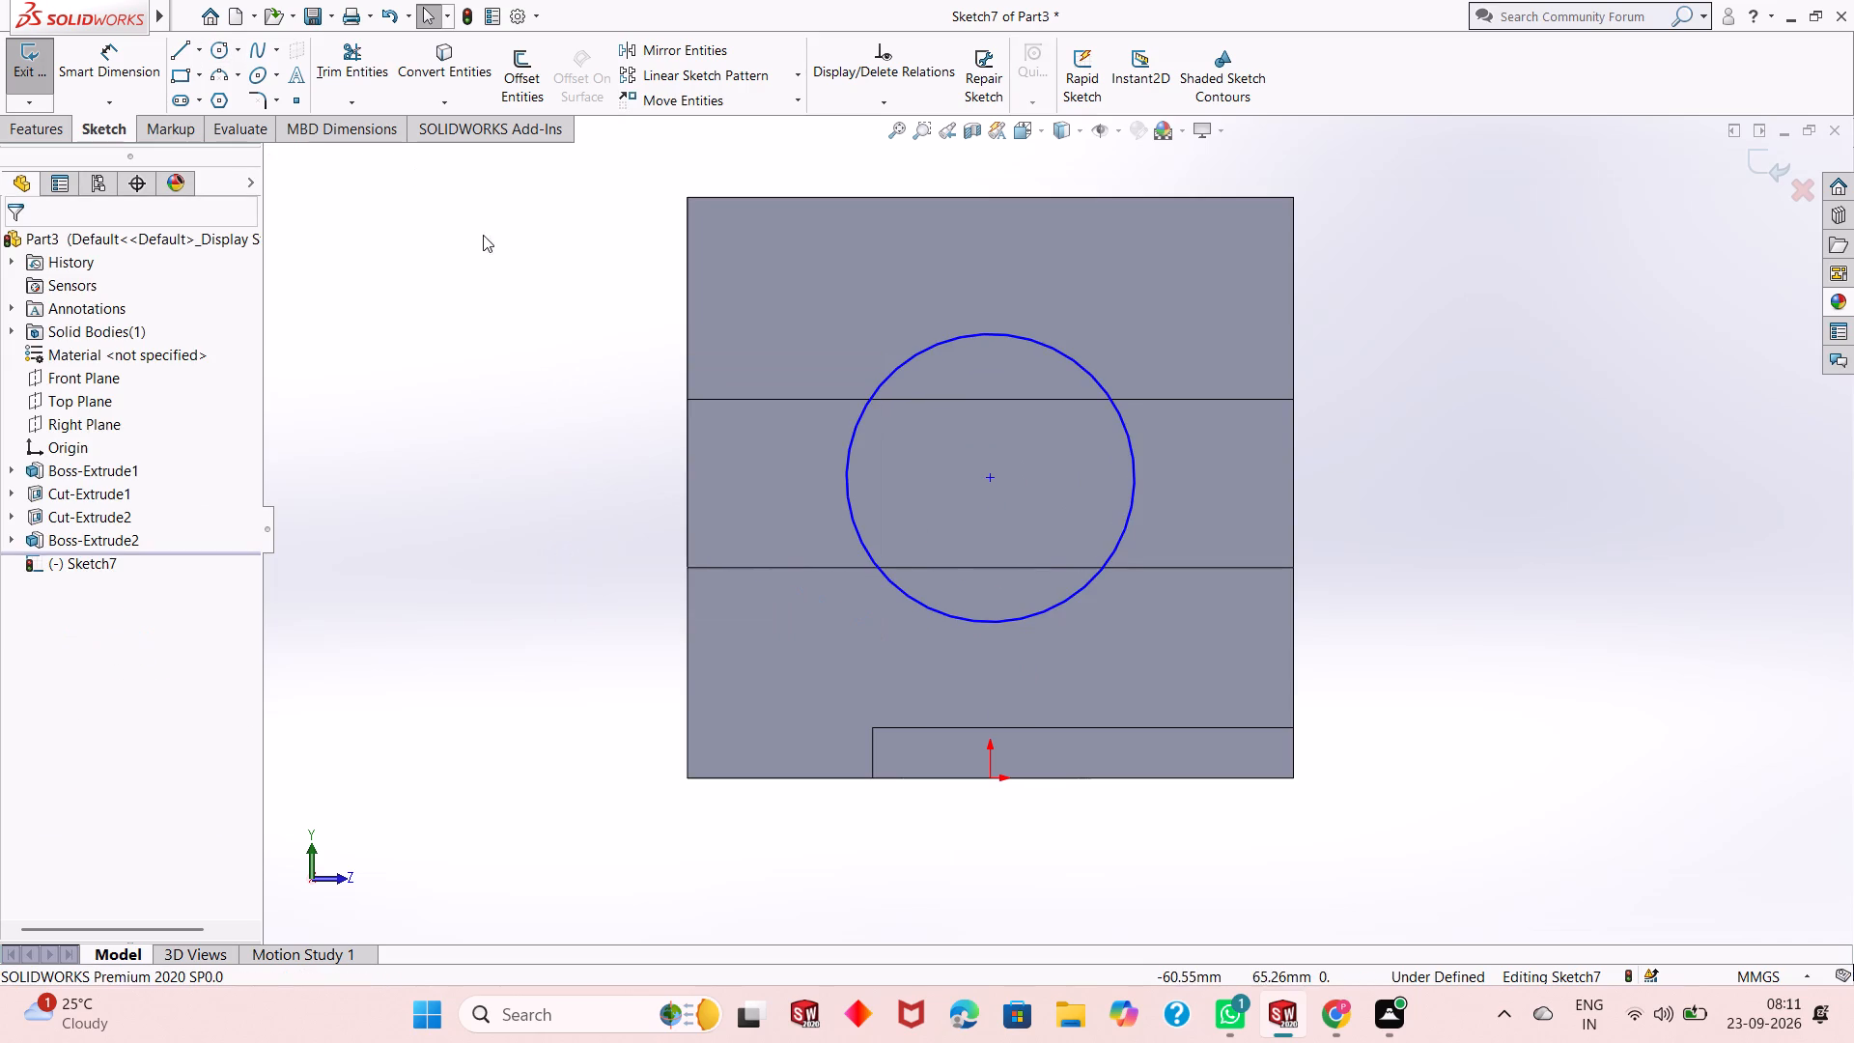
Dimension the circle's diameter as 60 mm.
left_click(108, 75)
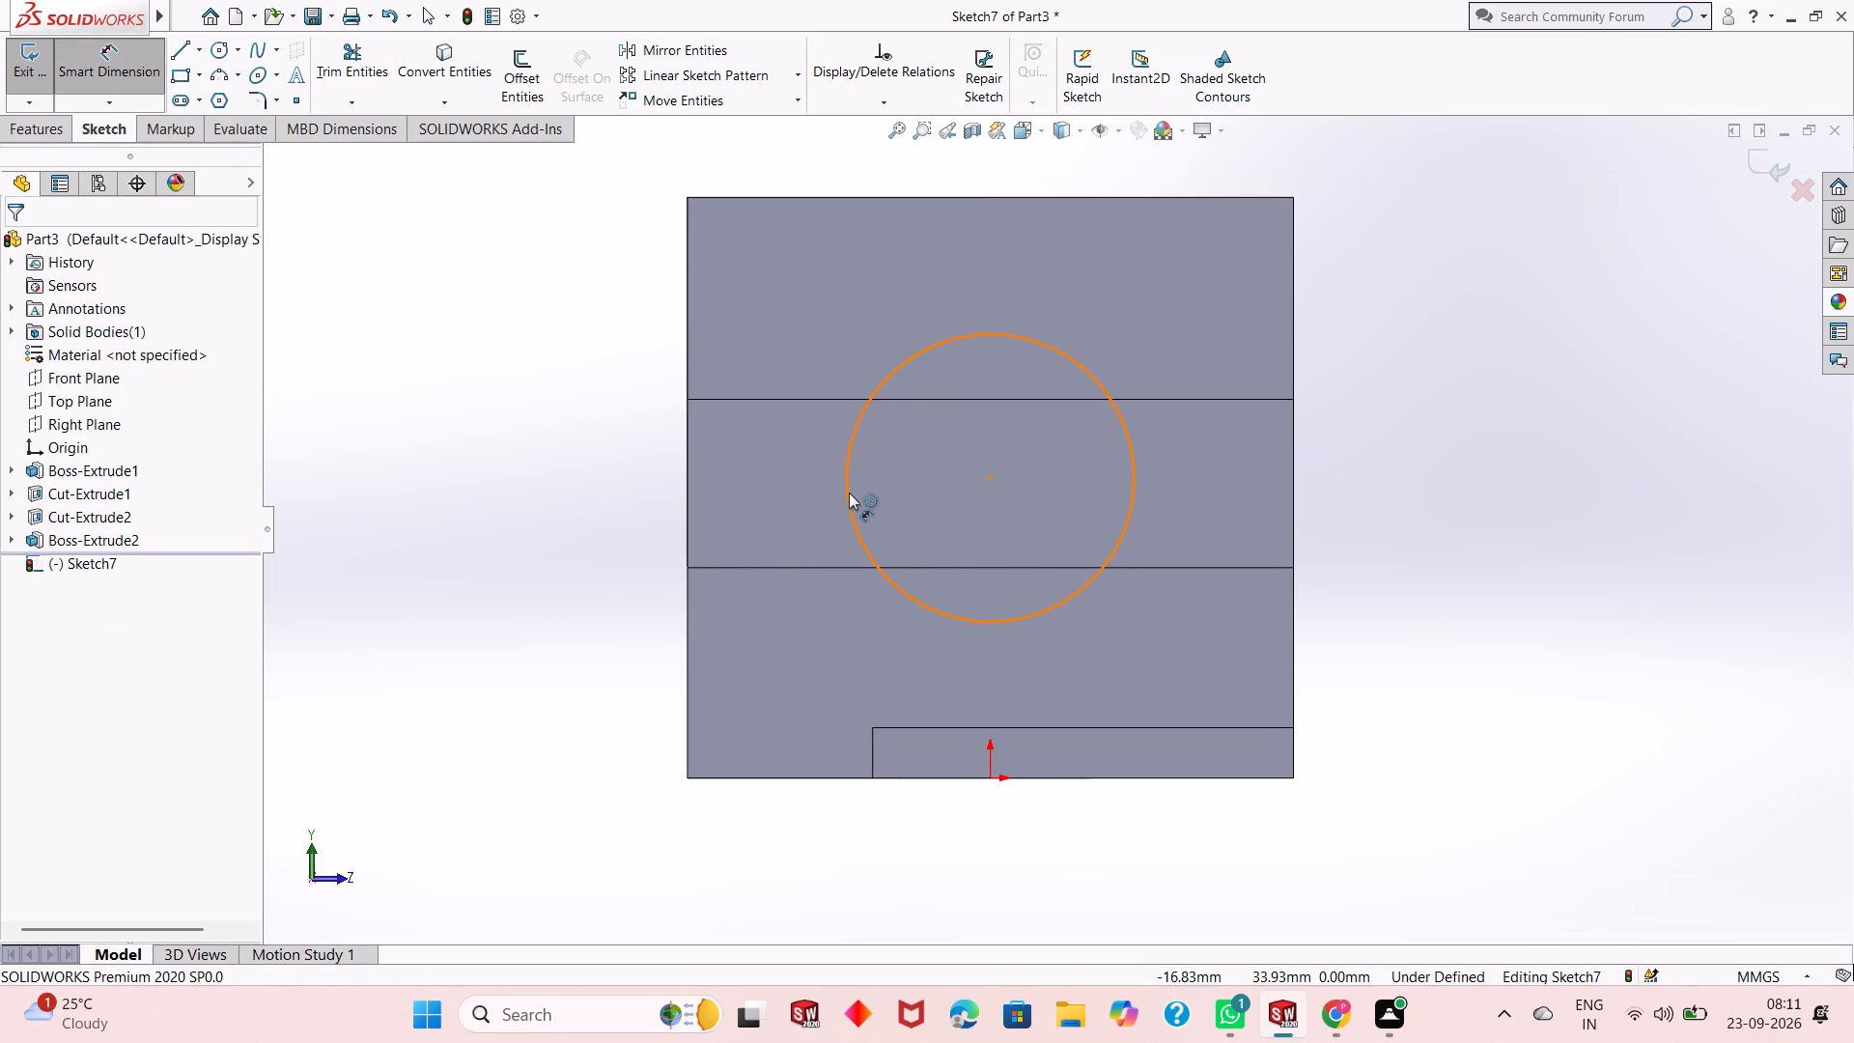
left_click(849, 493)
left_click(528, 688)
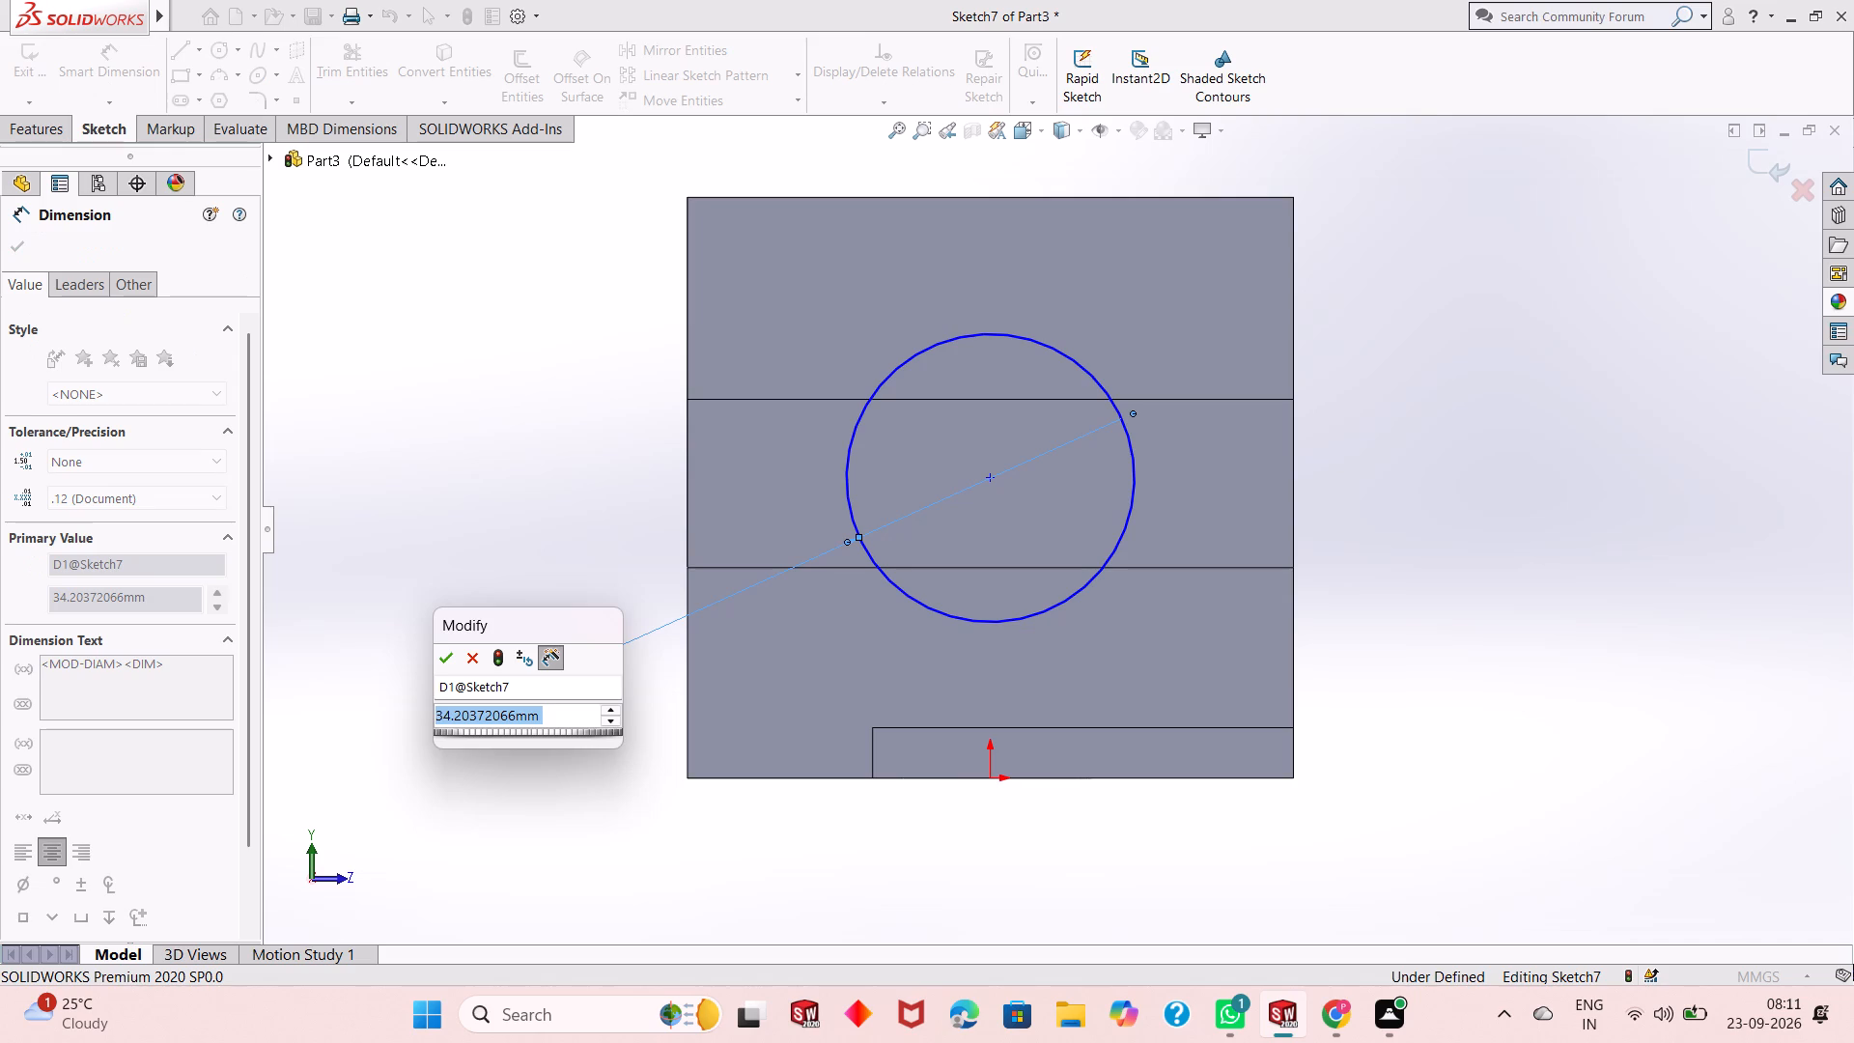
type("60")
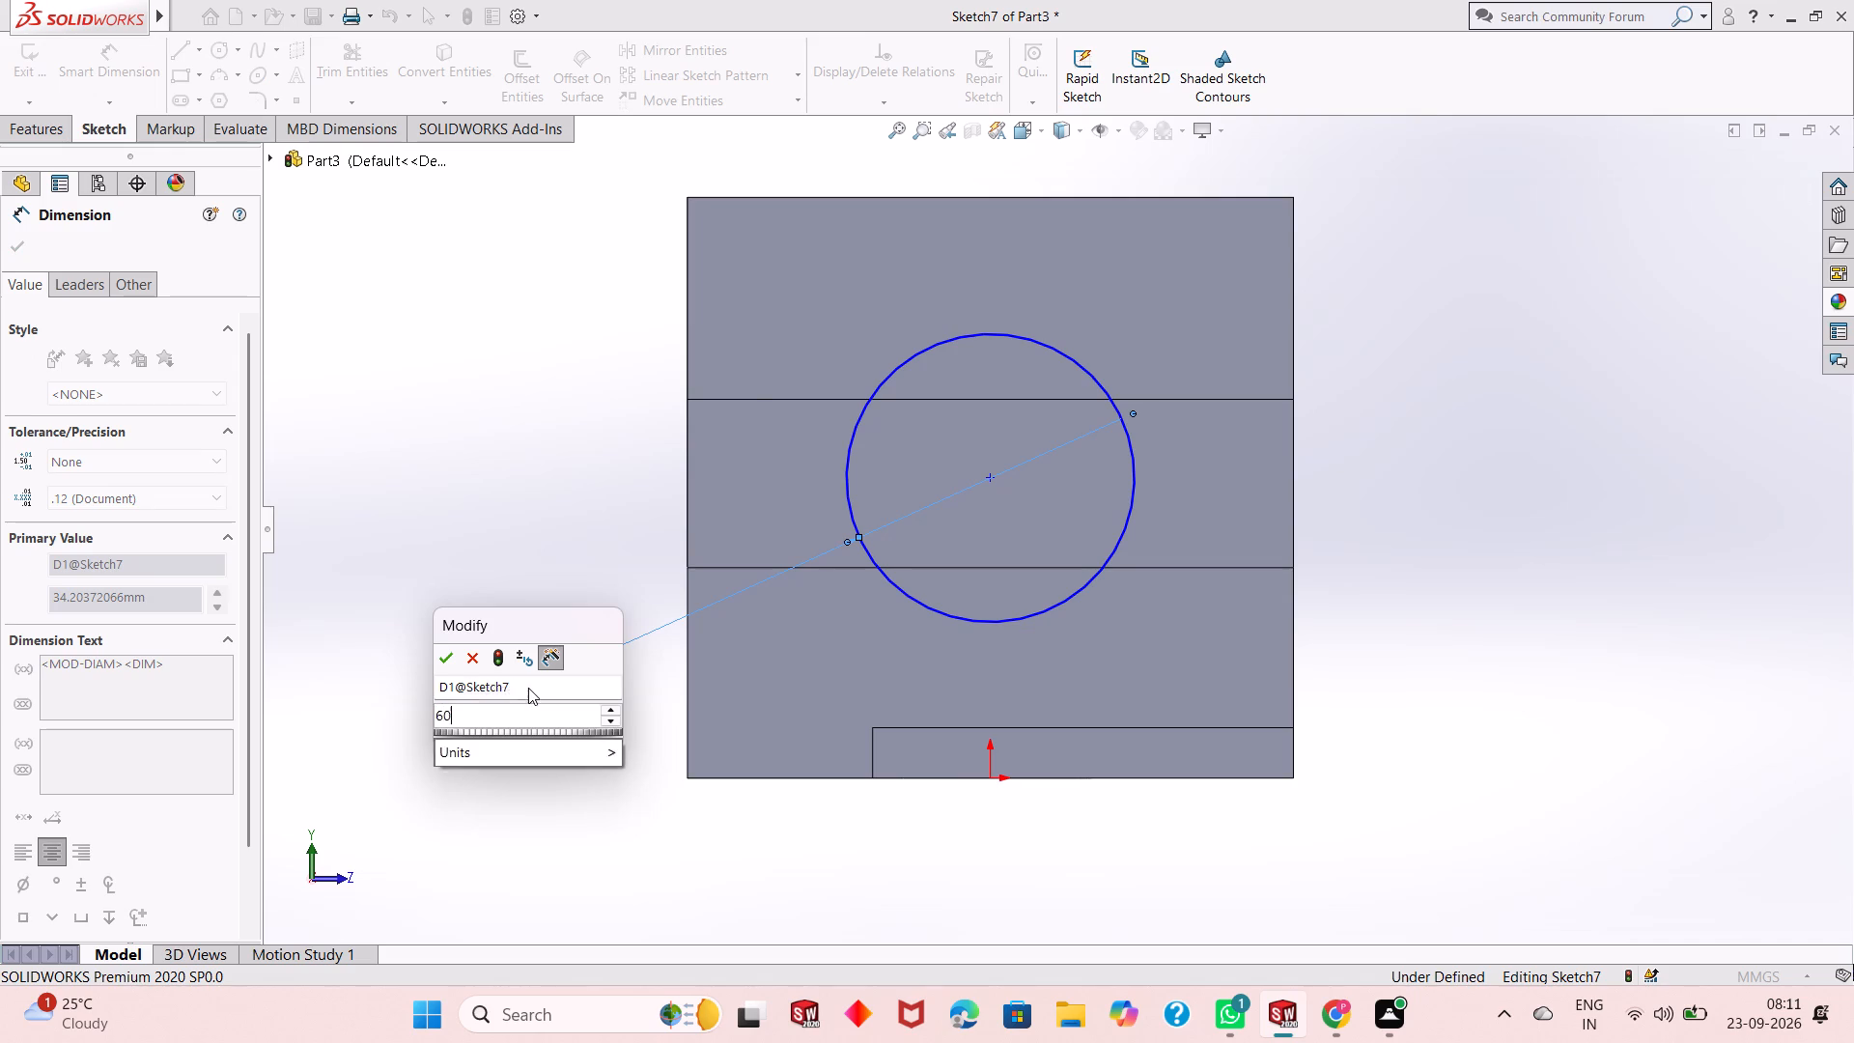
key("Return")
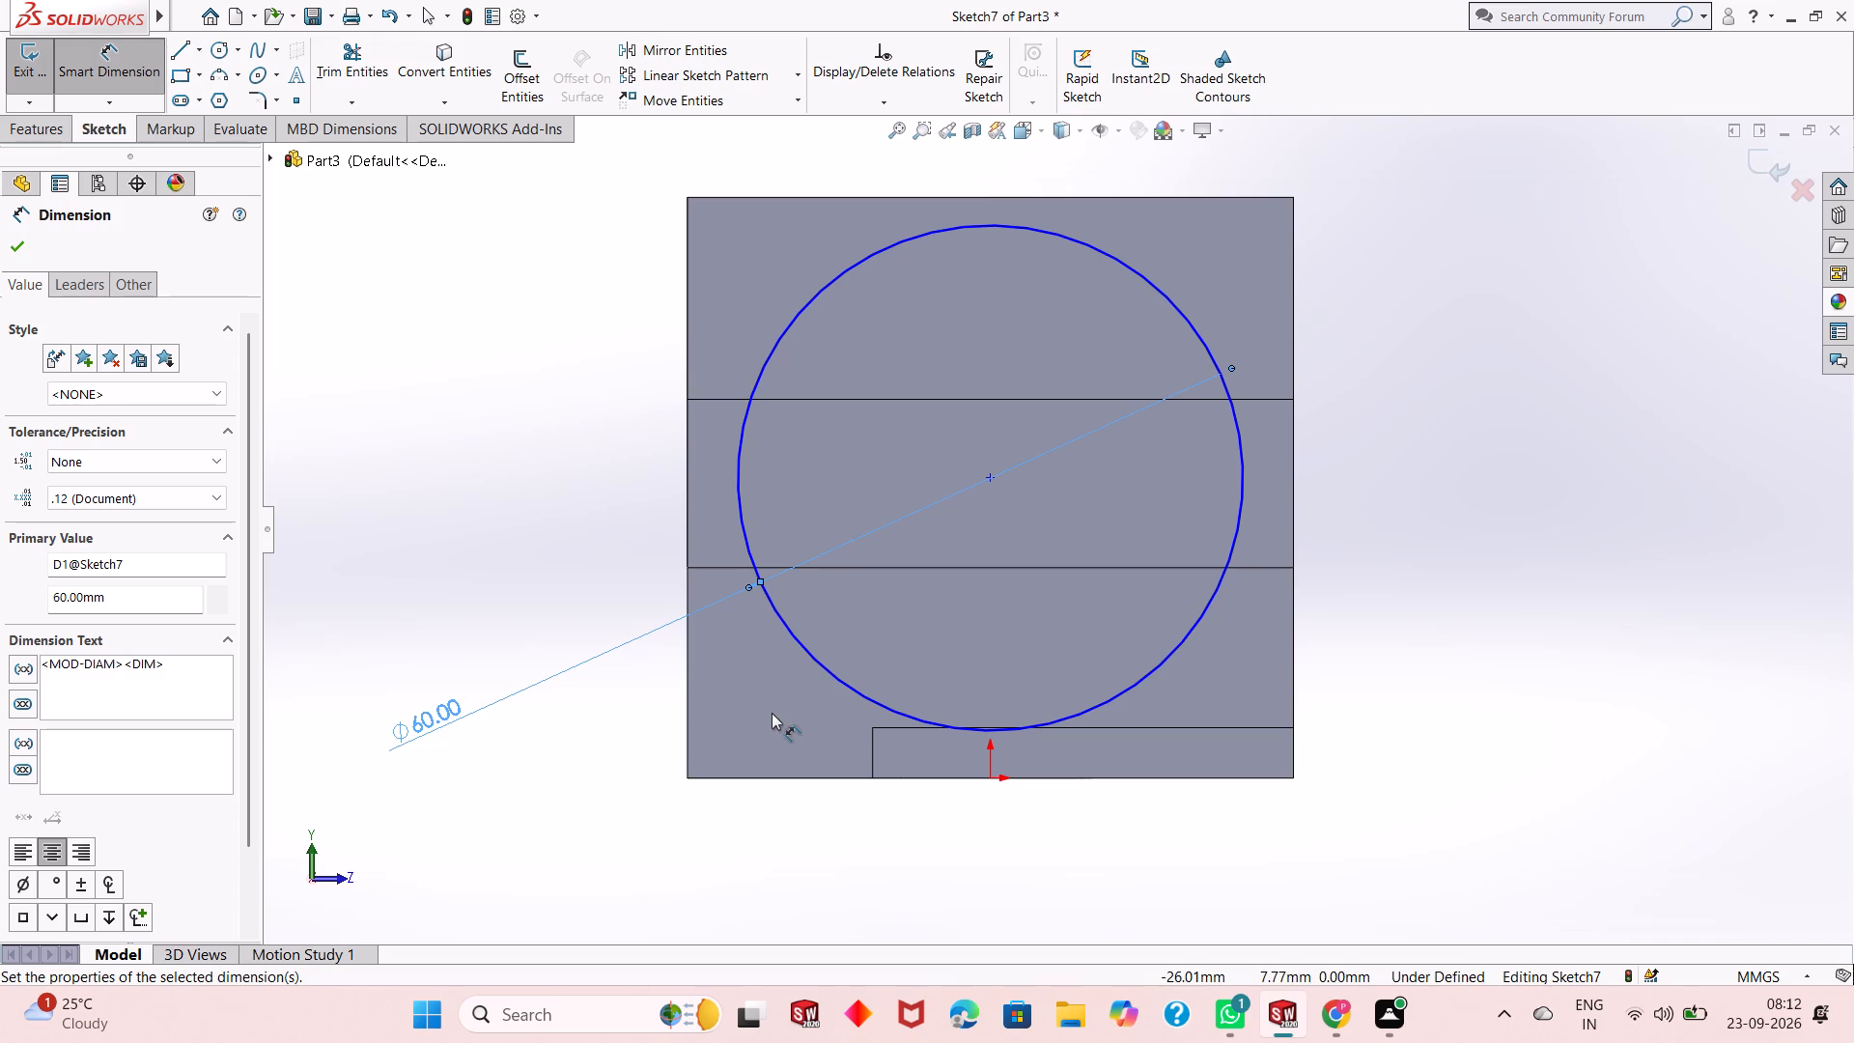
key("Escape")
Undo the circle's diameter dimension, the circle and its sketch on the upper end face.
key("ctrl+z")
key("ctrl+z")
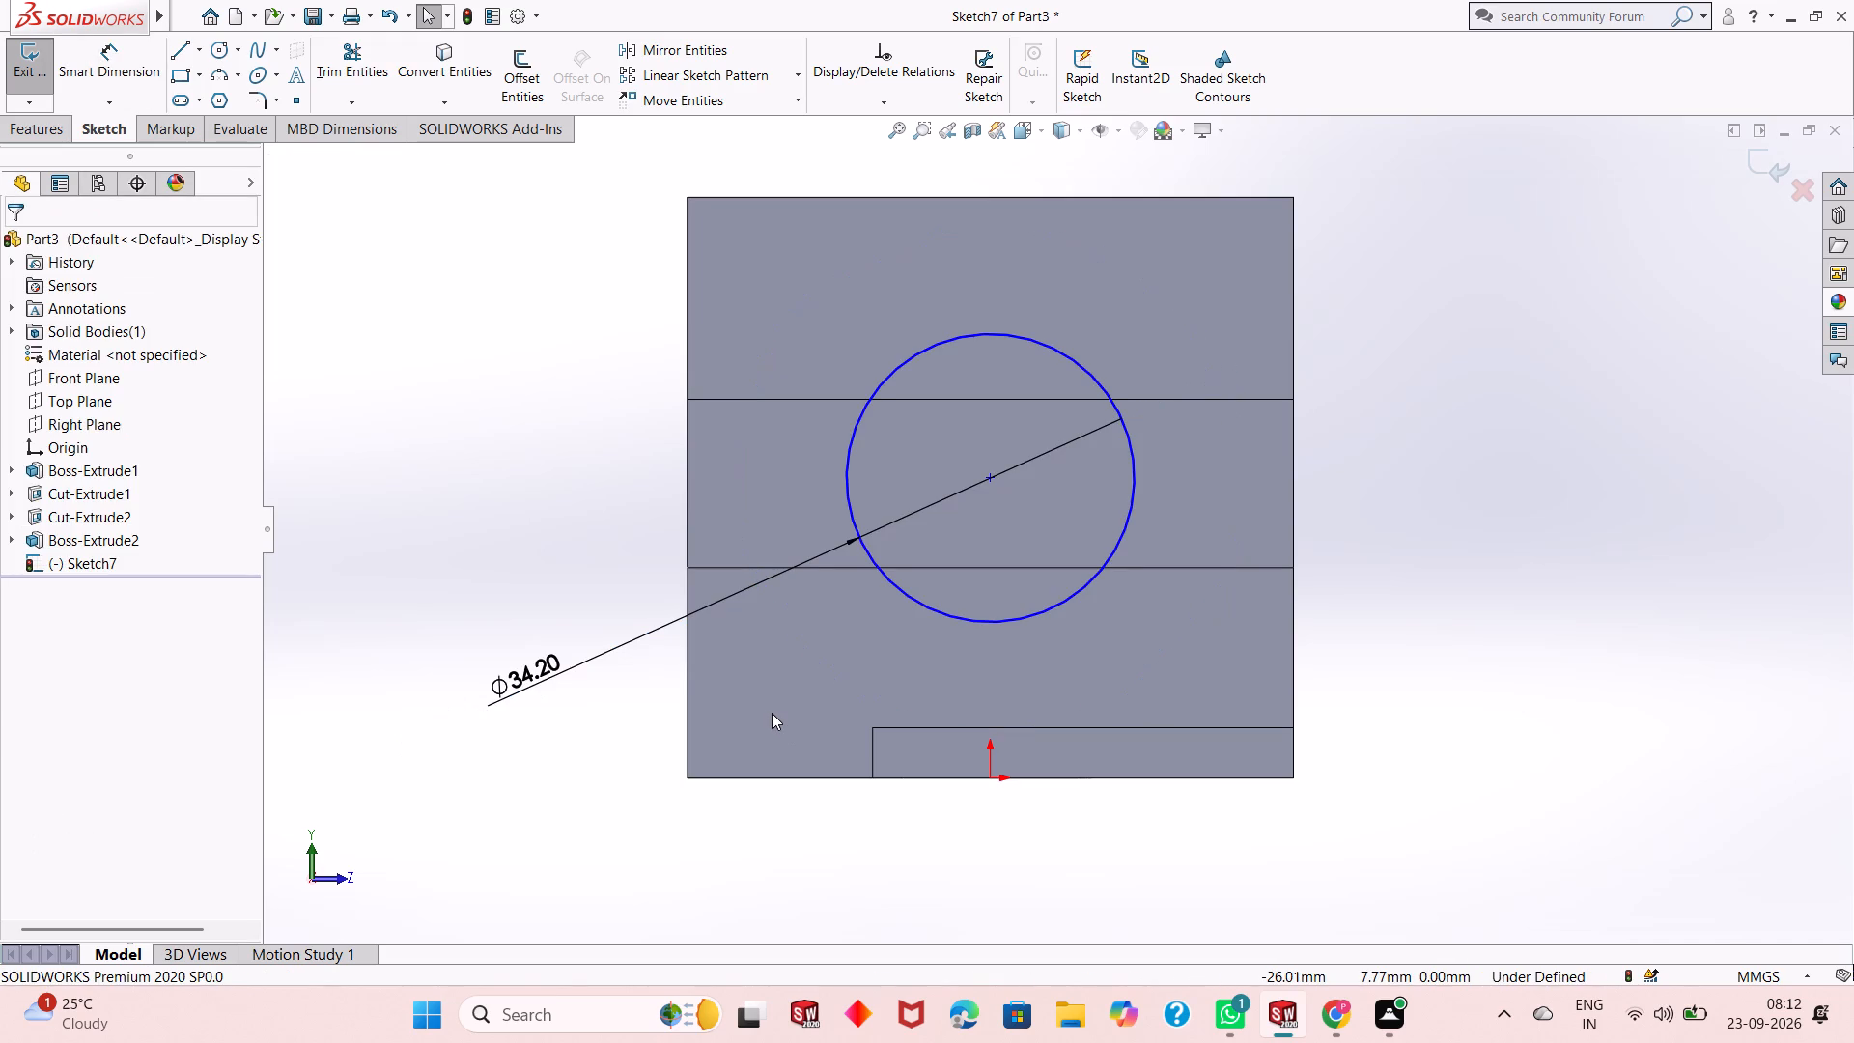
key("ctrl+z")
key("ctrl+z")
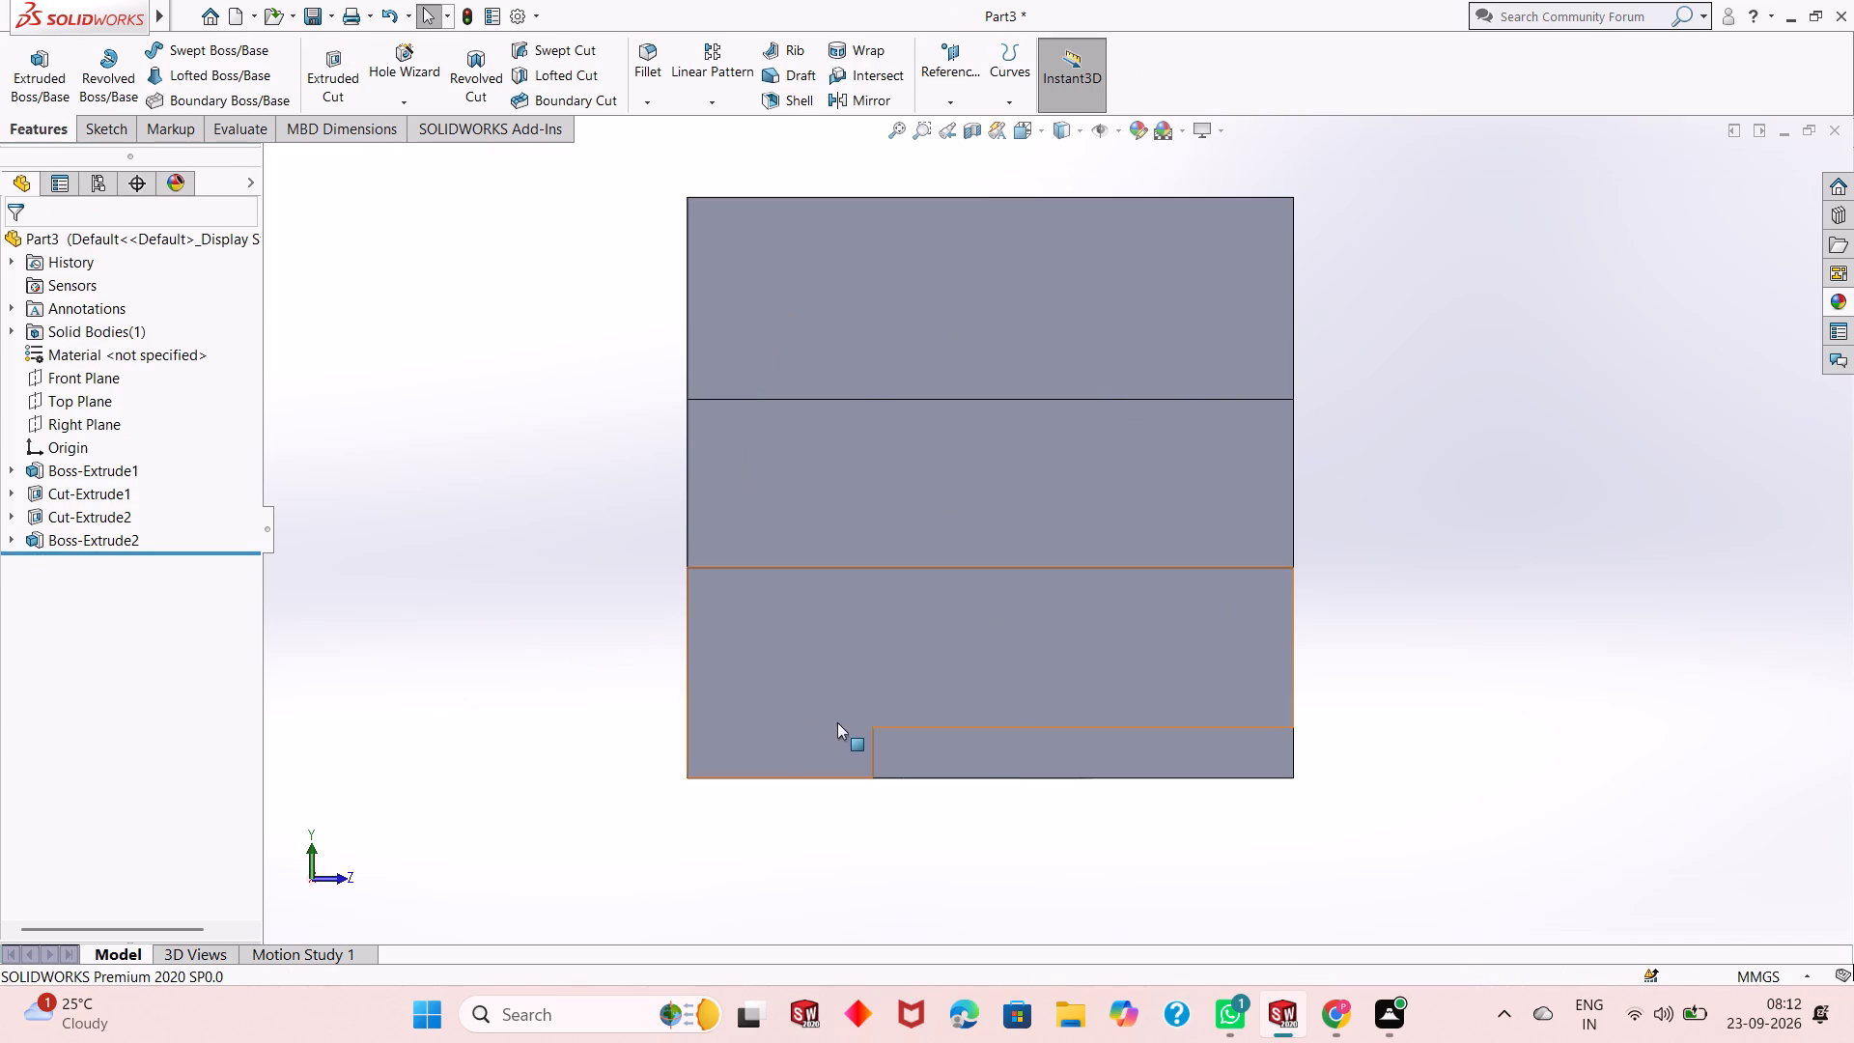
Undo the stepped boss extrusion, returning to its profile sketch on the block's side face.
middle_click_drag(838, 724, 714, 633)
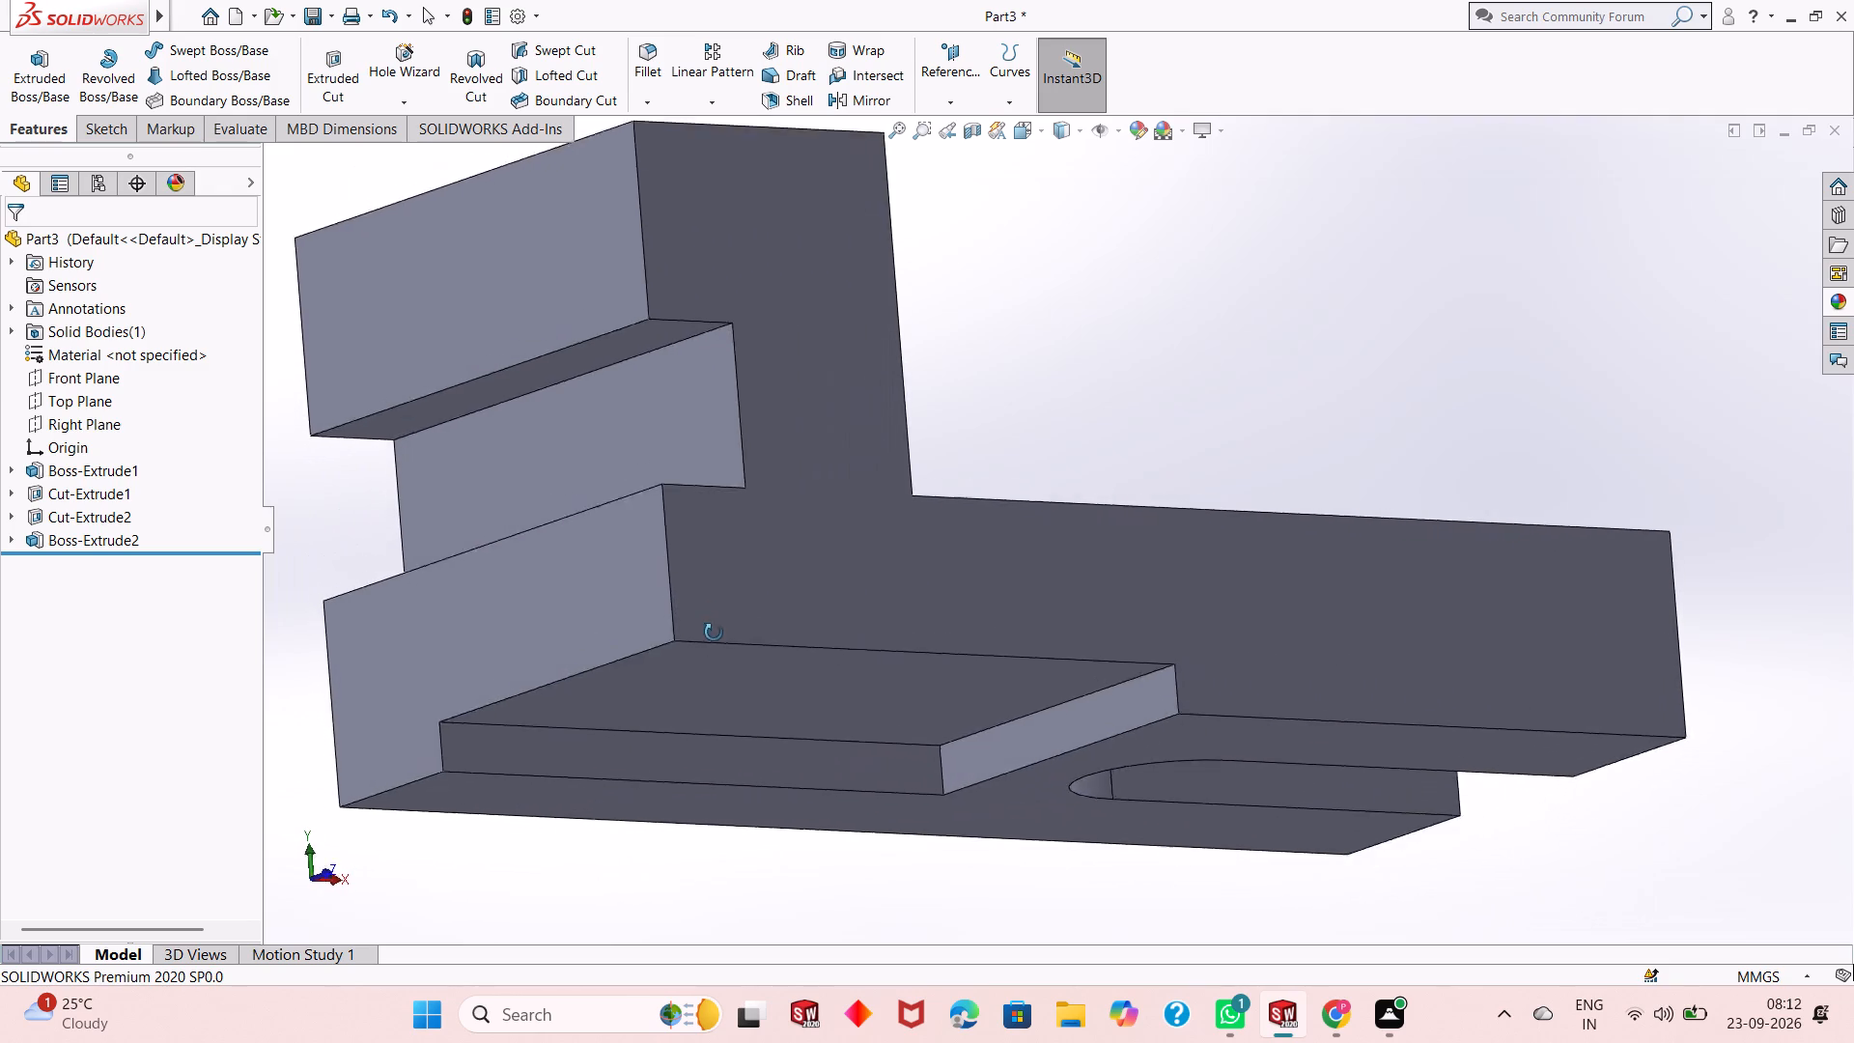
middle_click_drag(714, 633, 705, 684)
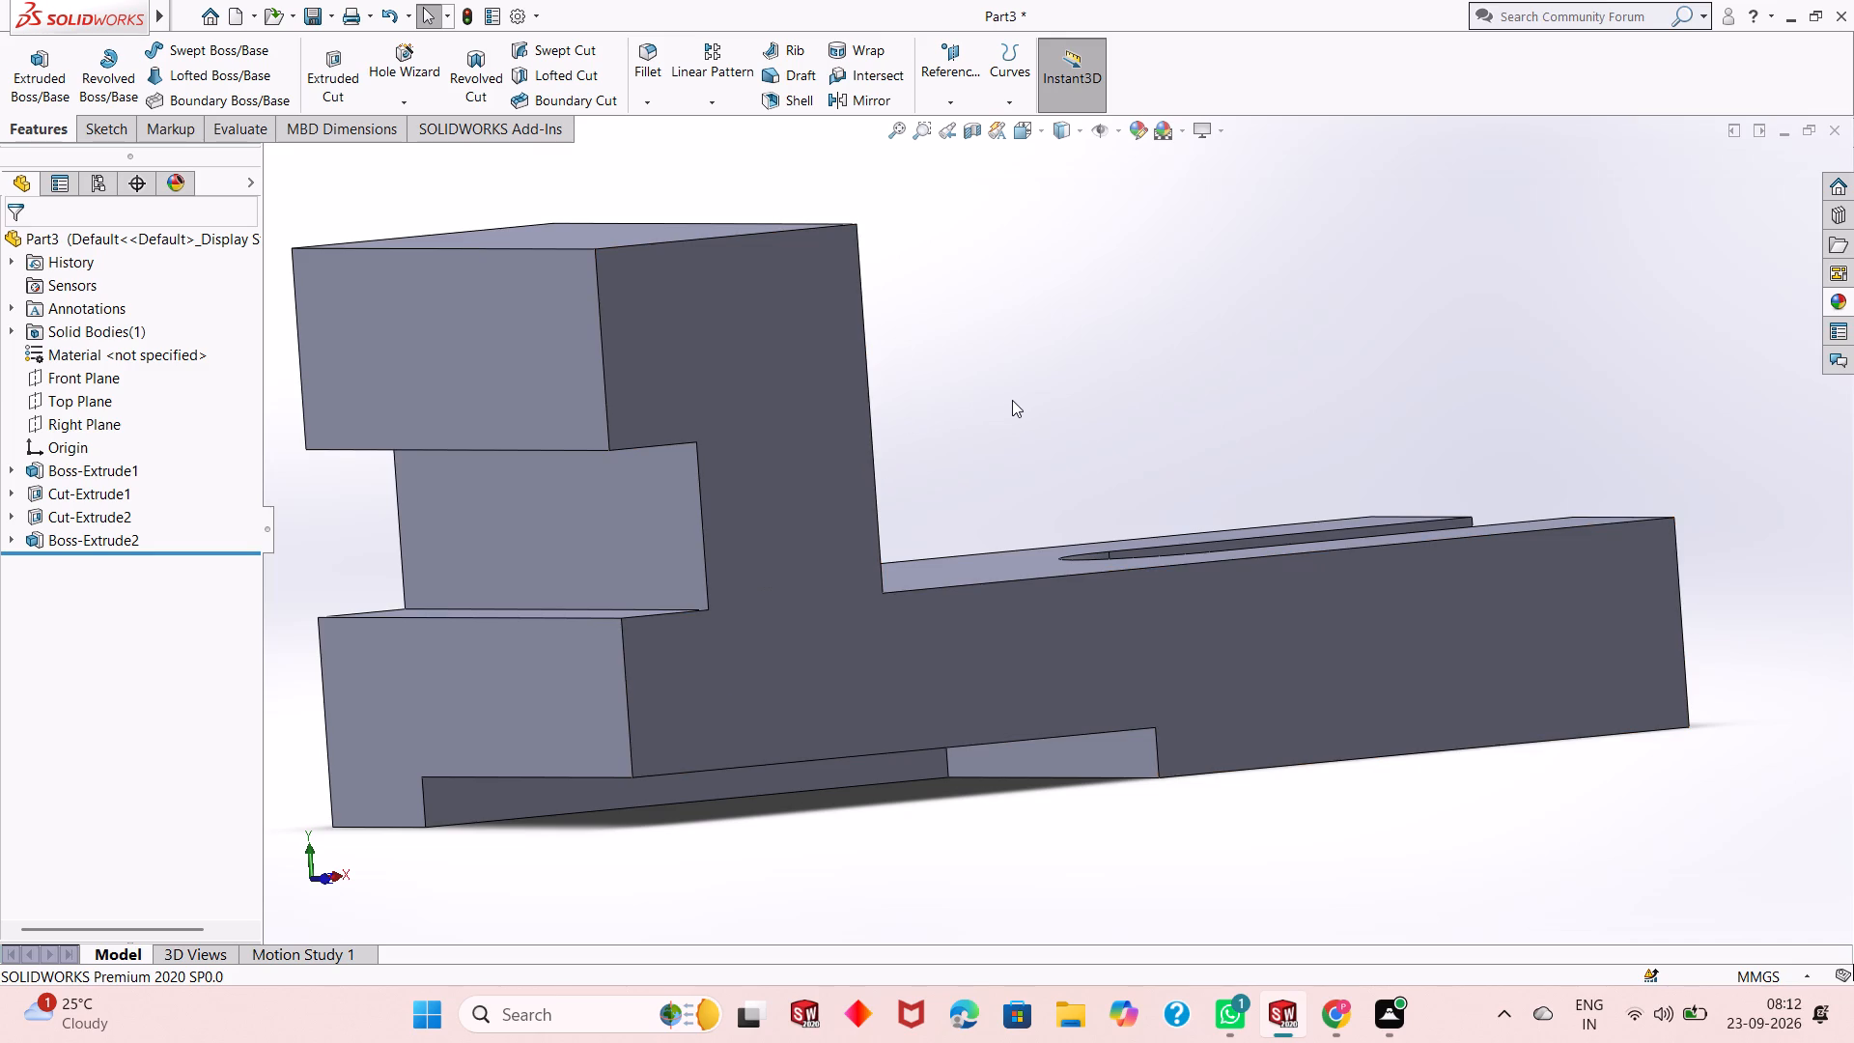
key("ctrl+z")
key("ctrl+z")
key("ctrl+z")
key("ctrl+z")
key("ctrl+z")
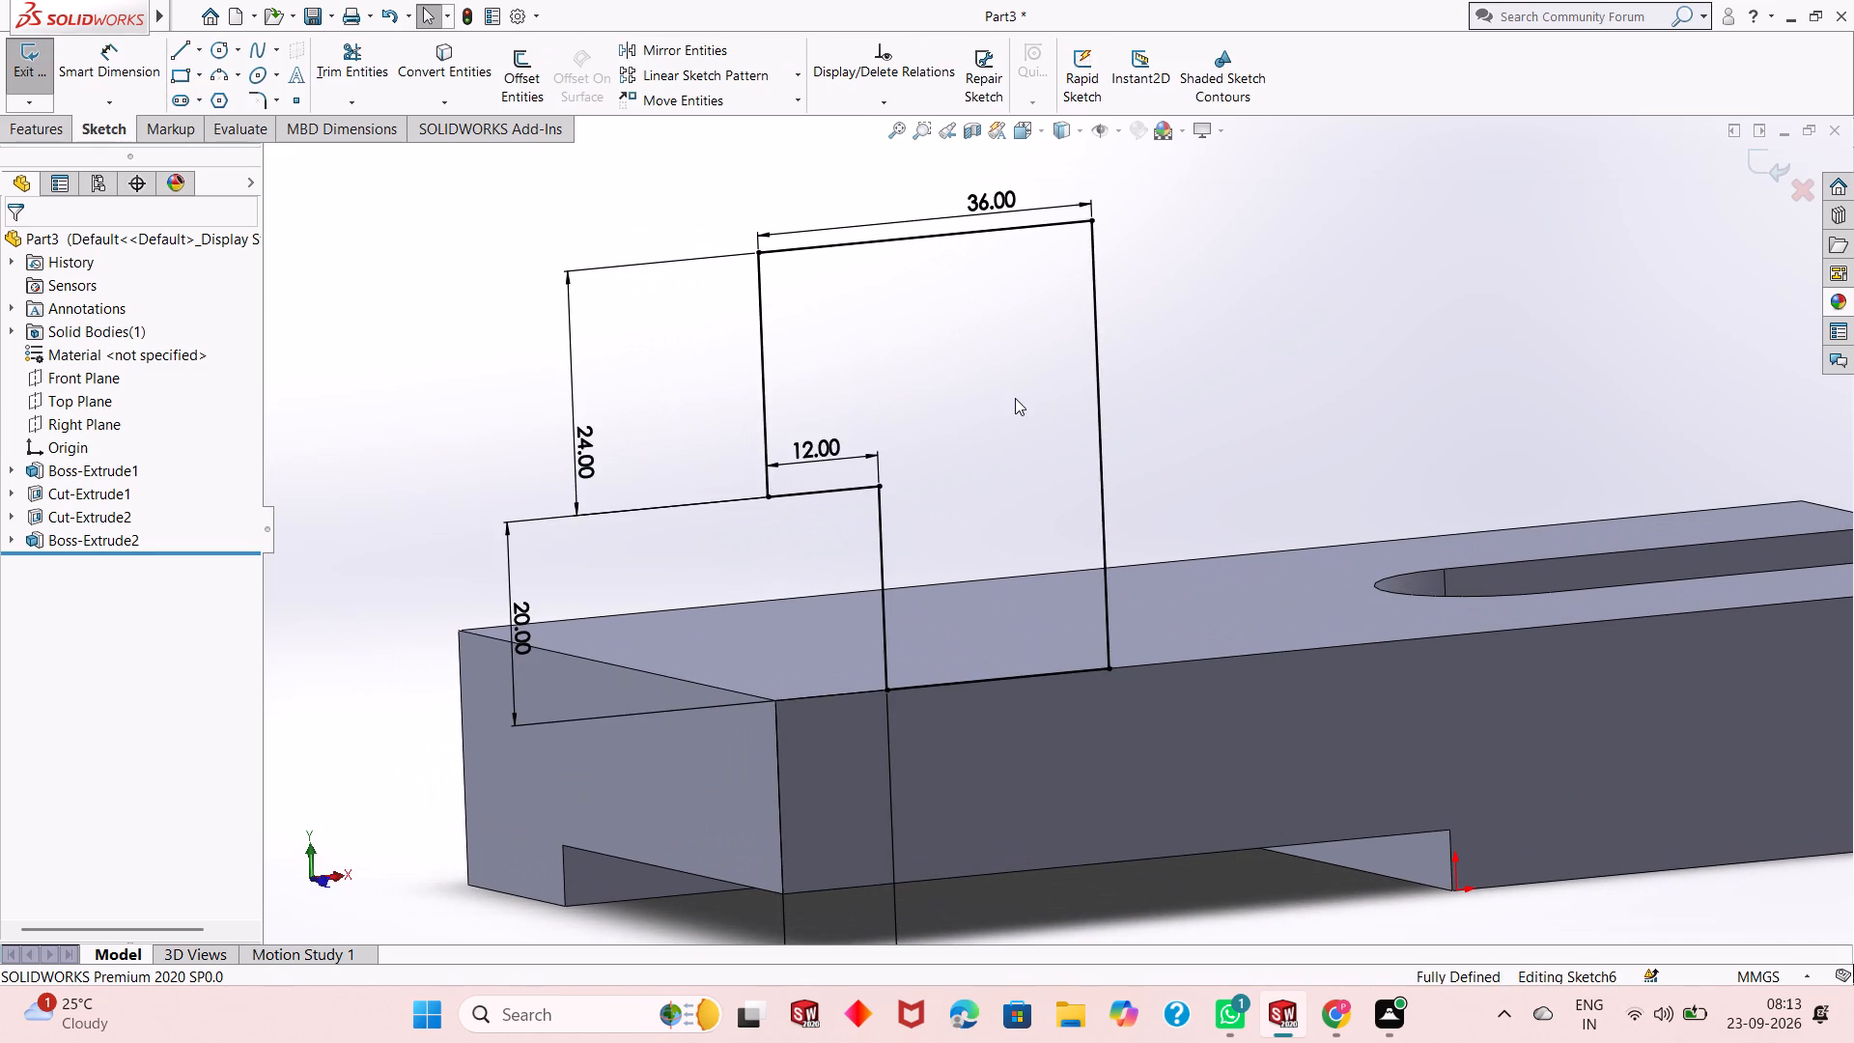
Undo the stepped profile's dimensions and all its lines on the block's side face.
key("ctrl+z")
key("ctrl+z")
key("ctrl+z")
key("ctrl+z")
key("ctrl+z")
key("ctrl+z")
key("ctrl+z")
key("ctrl+z")
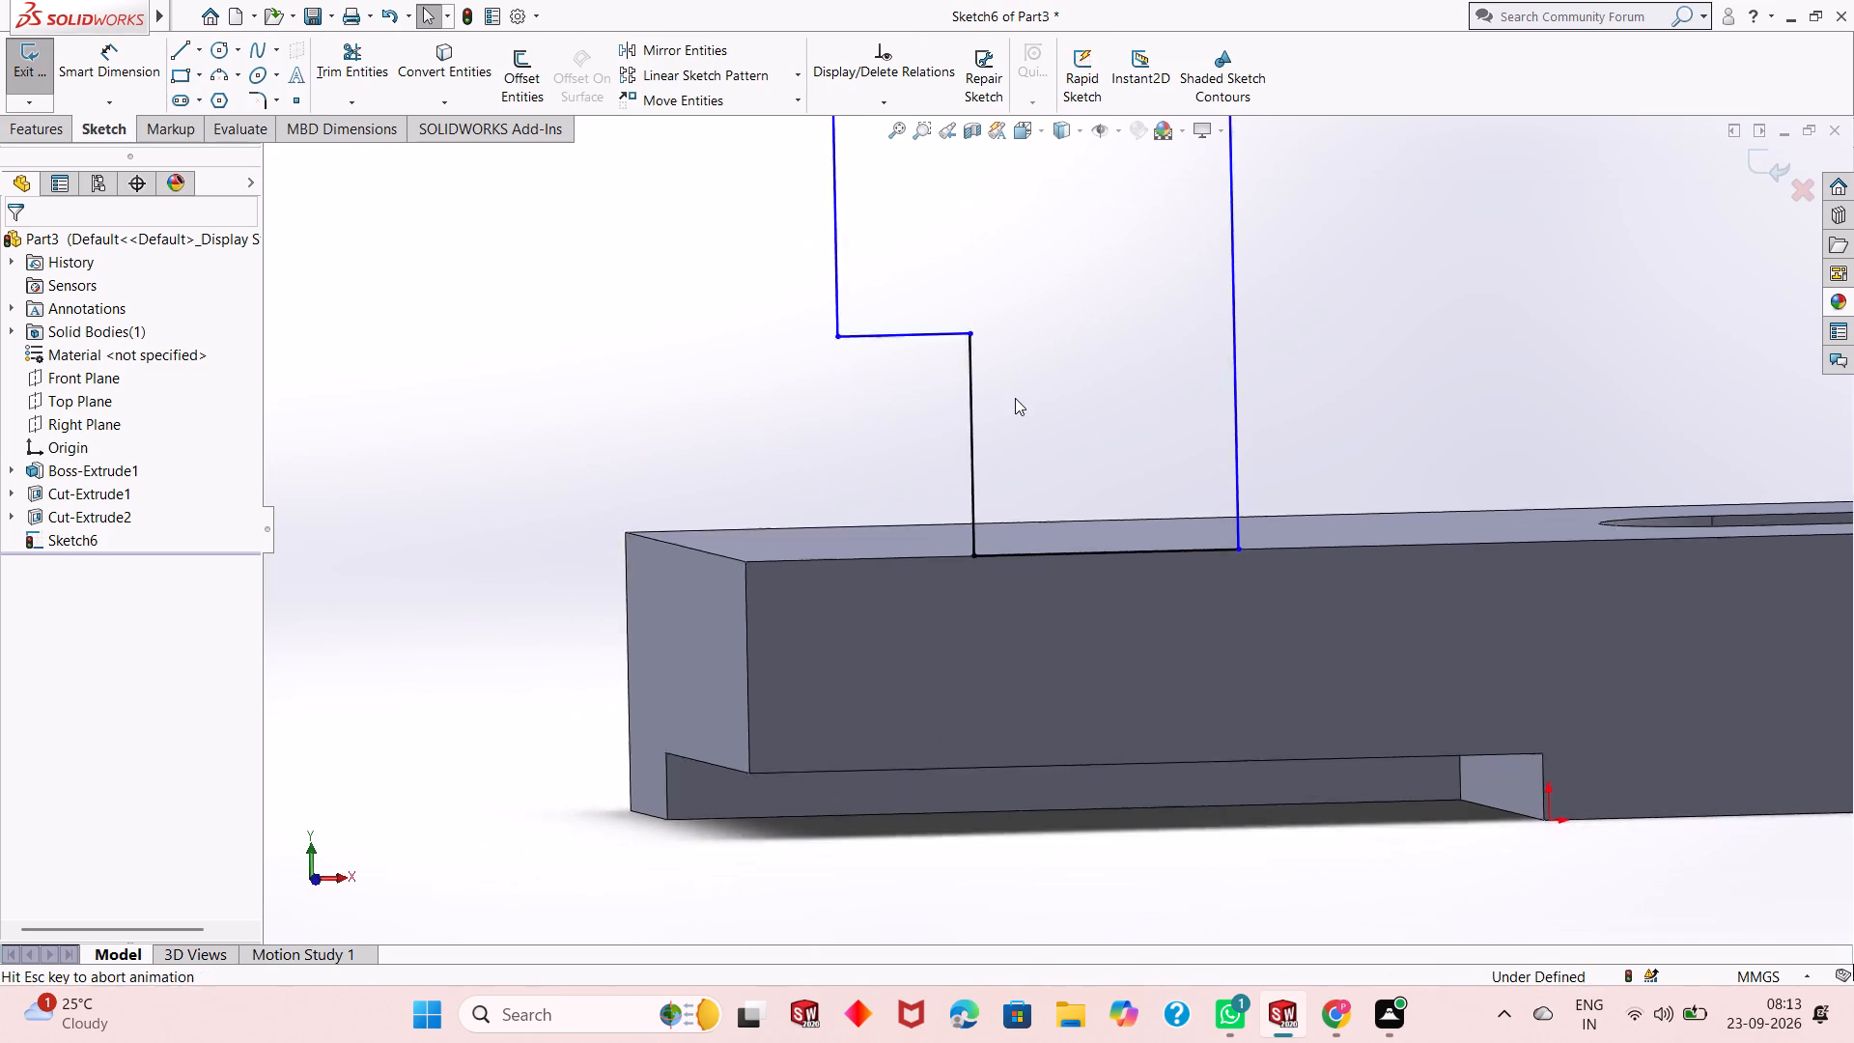
key("ctrl+z")
key("ctrl+z")
key("ctrl+z")
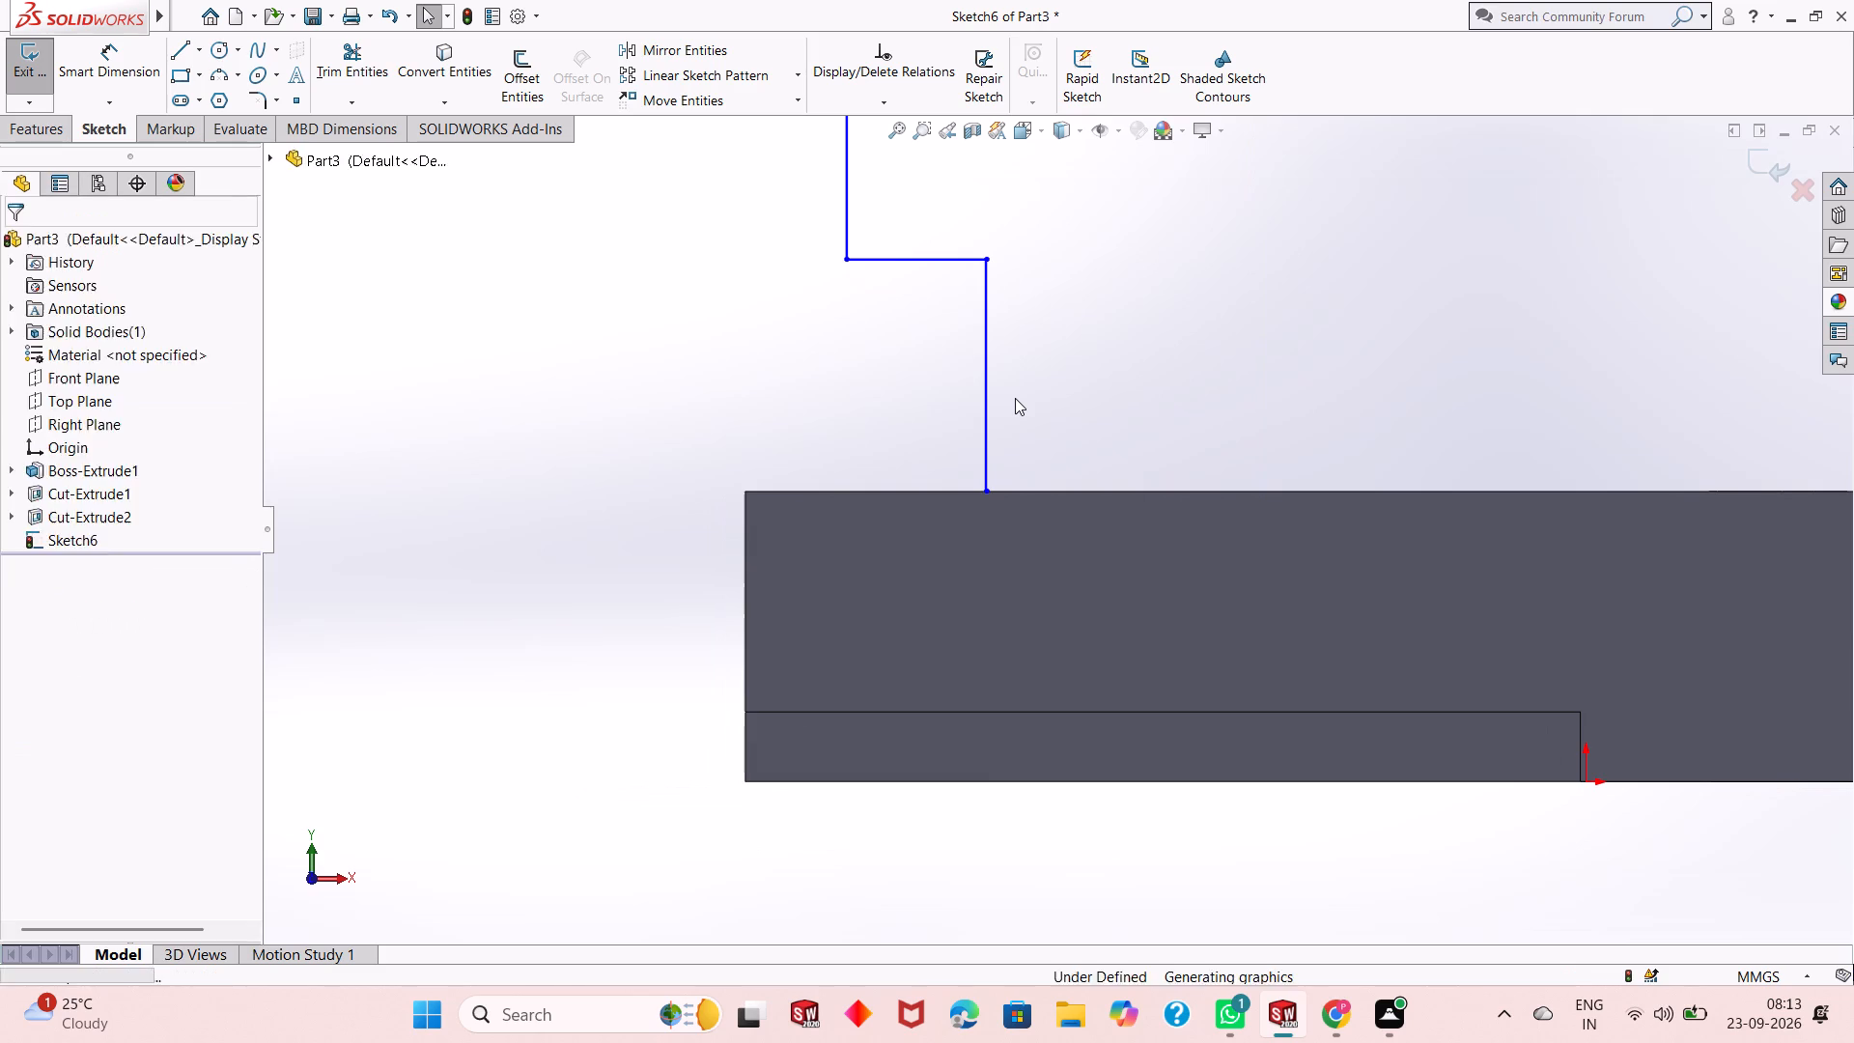
key("ctrl+z")
key("ctrl+z")
key("ctrl+z")
key("ctrl+z")
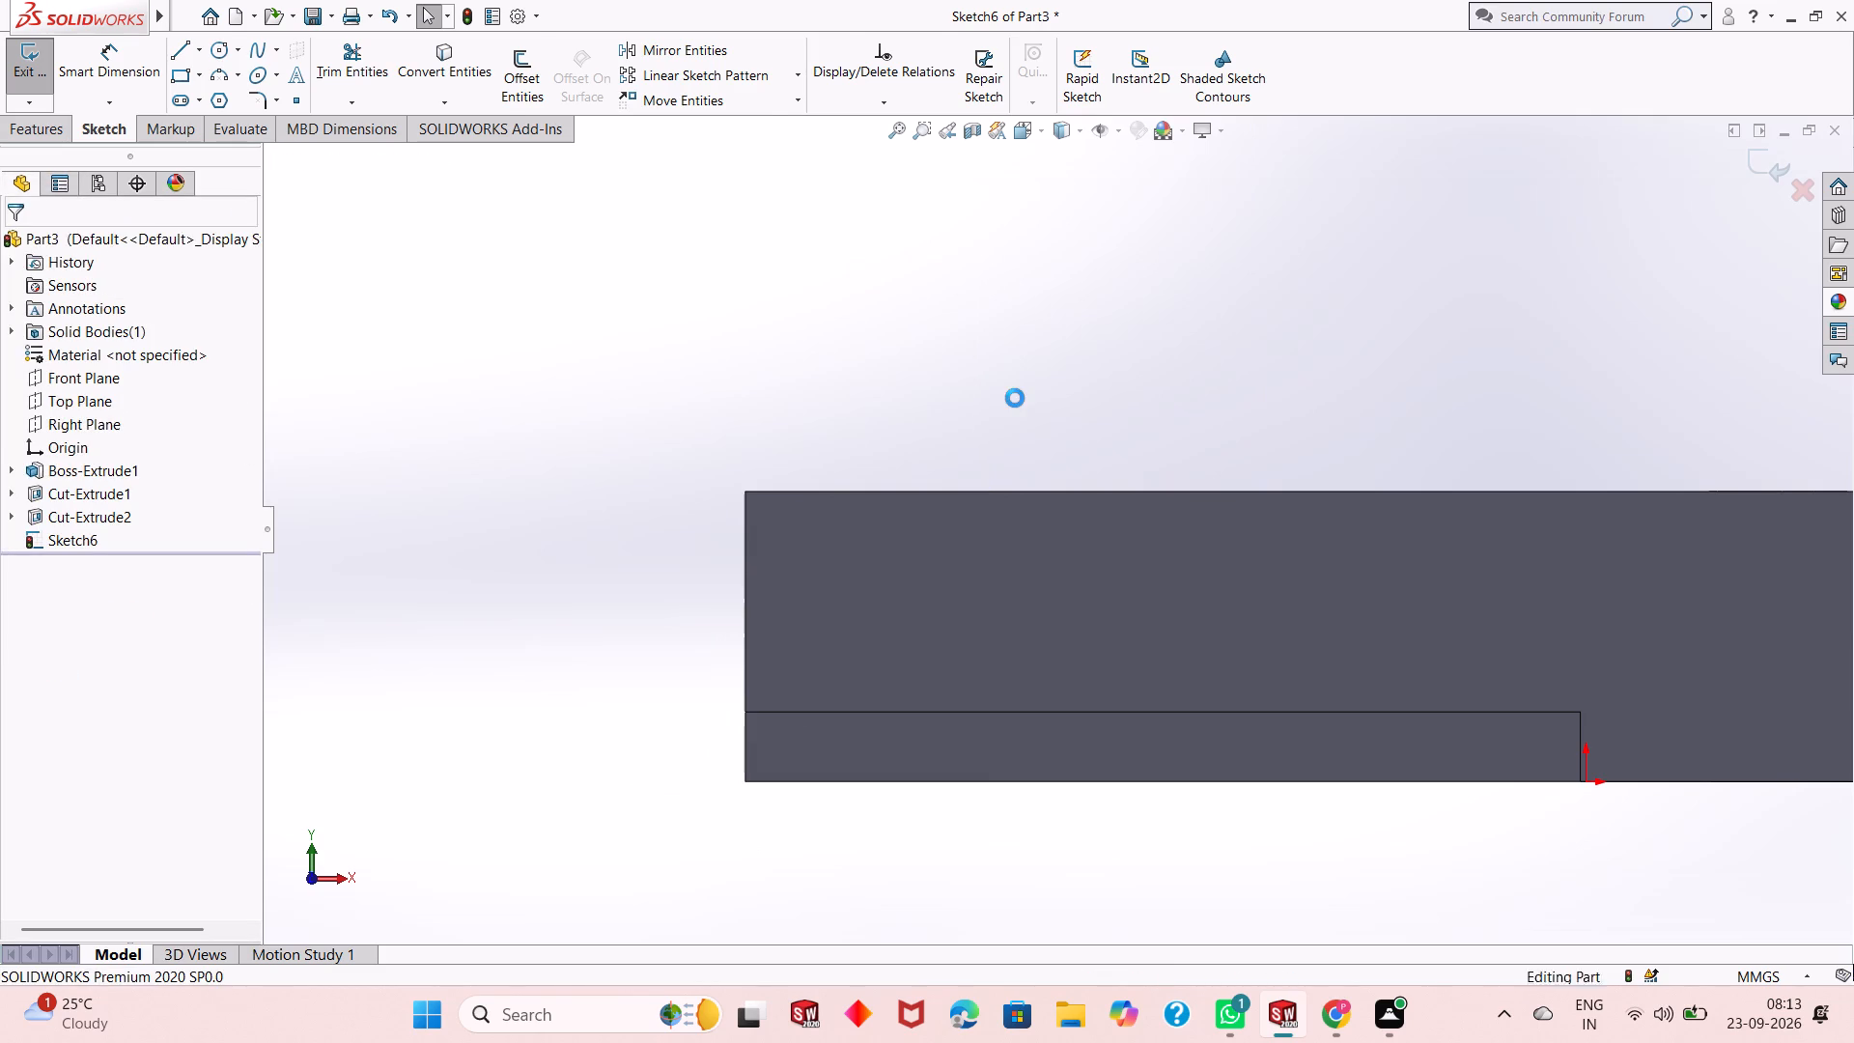
Undo the empty side-face sketch and the open slot's cut, returning to the slot sketch on the top face.
key("ctrl+z")
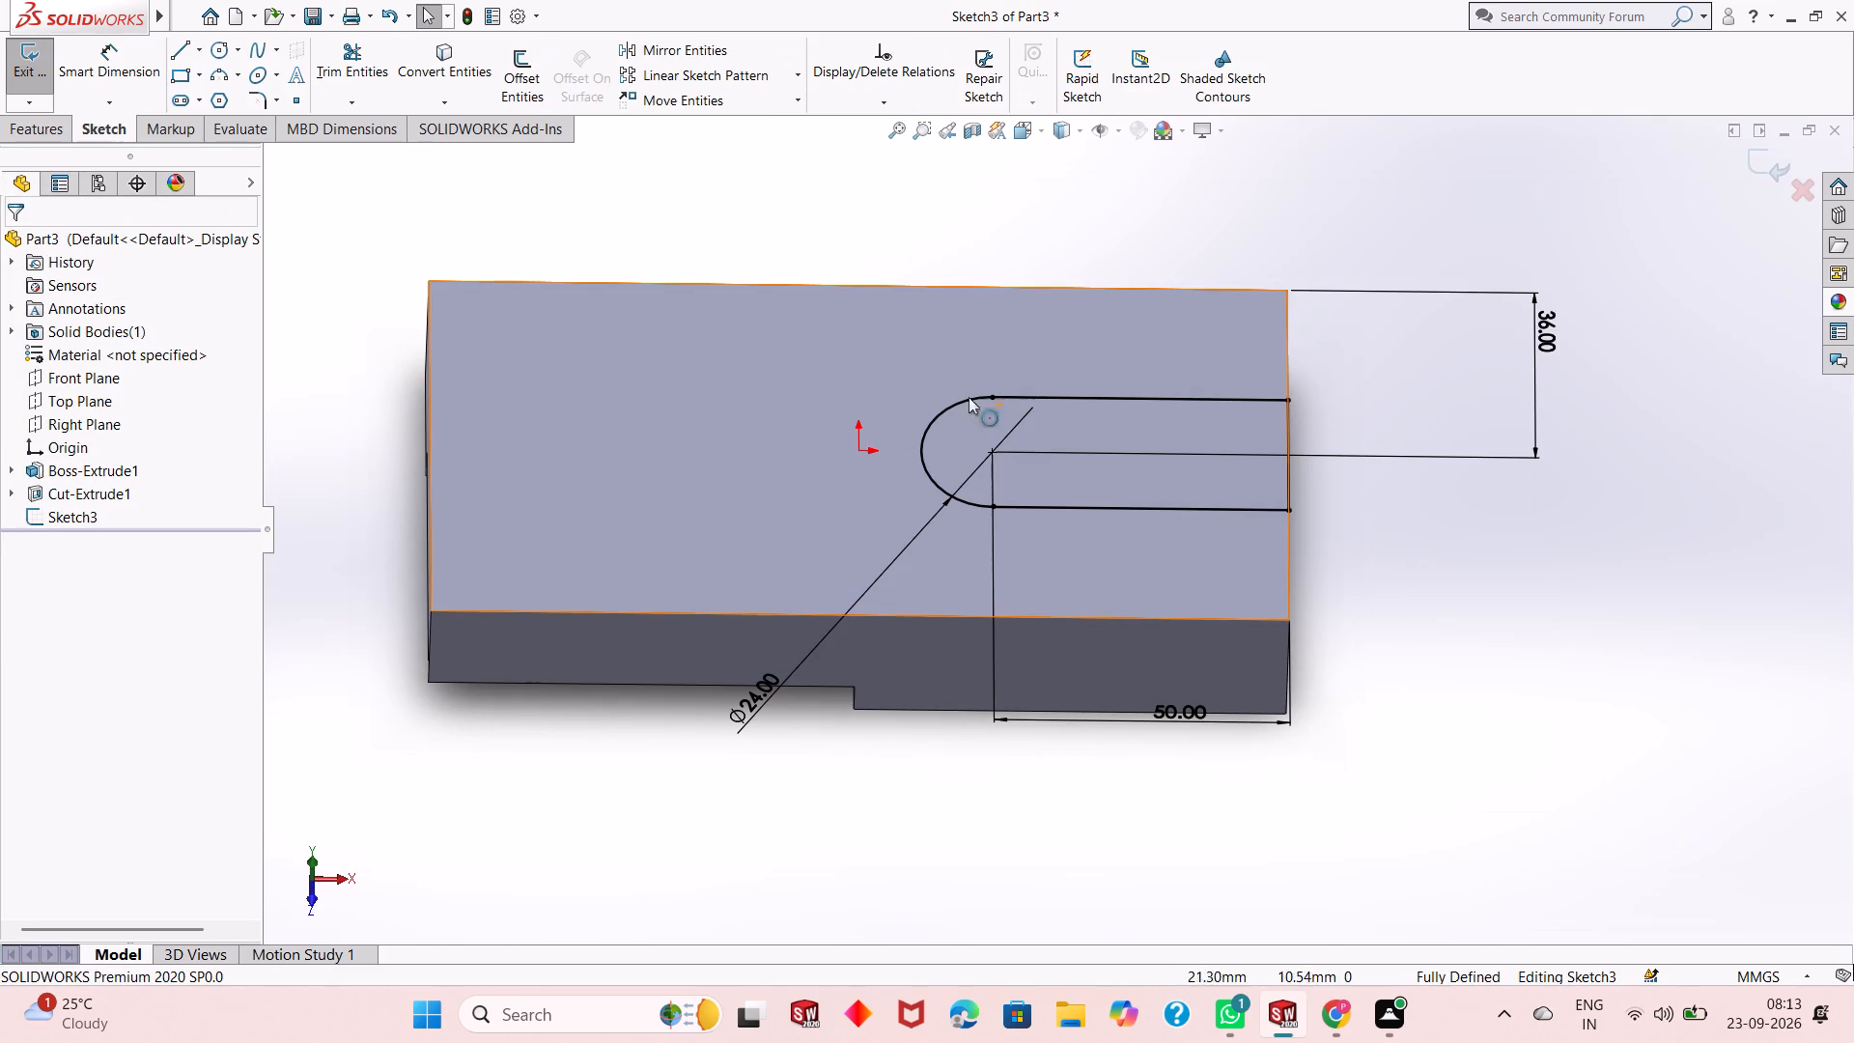
Cut-extrude the open slot sketch 50 mm blind through the block.
left_click(34, 130)
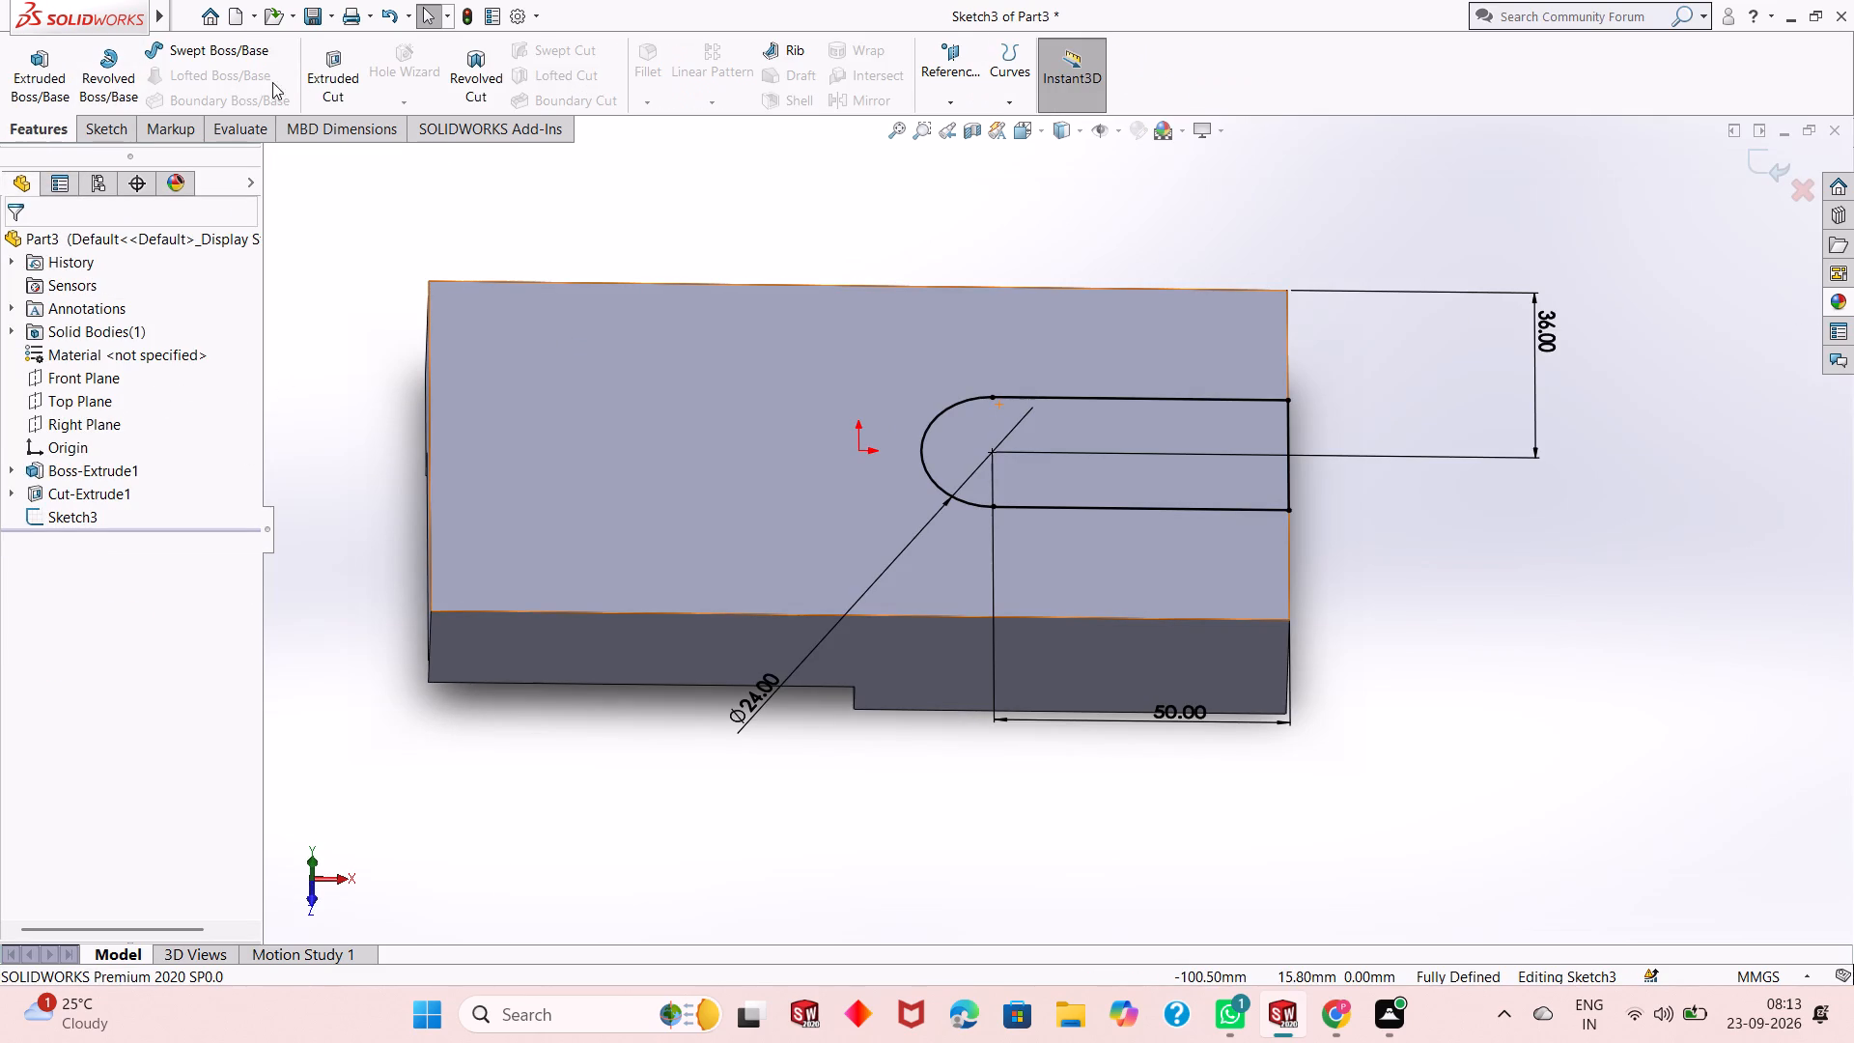
left_click(338, 85)
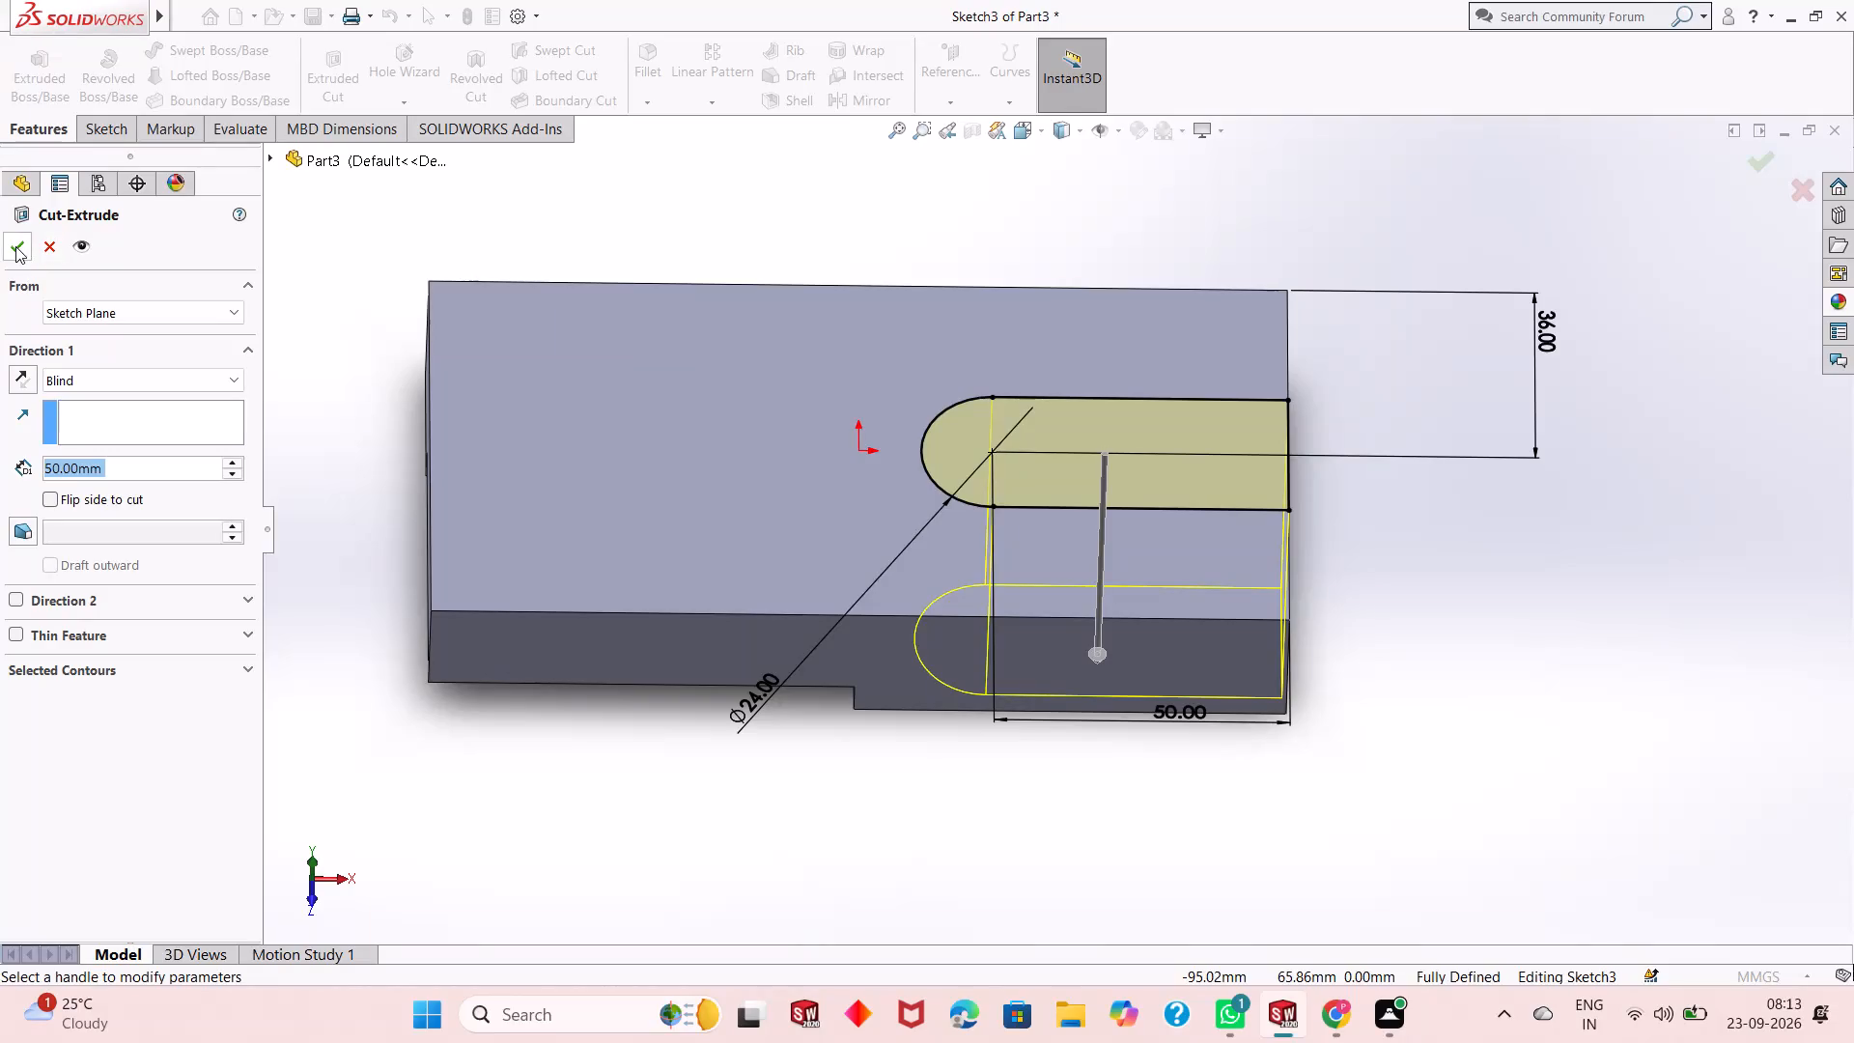
left_click(15, 246)
Sketch a corner rectangle about 12.5 mm wide on the top face, spanning the block's full width along the end opposite the slot.
middle_click_drag(632, 689, 617, 759)
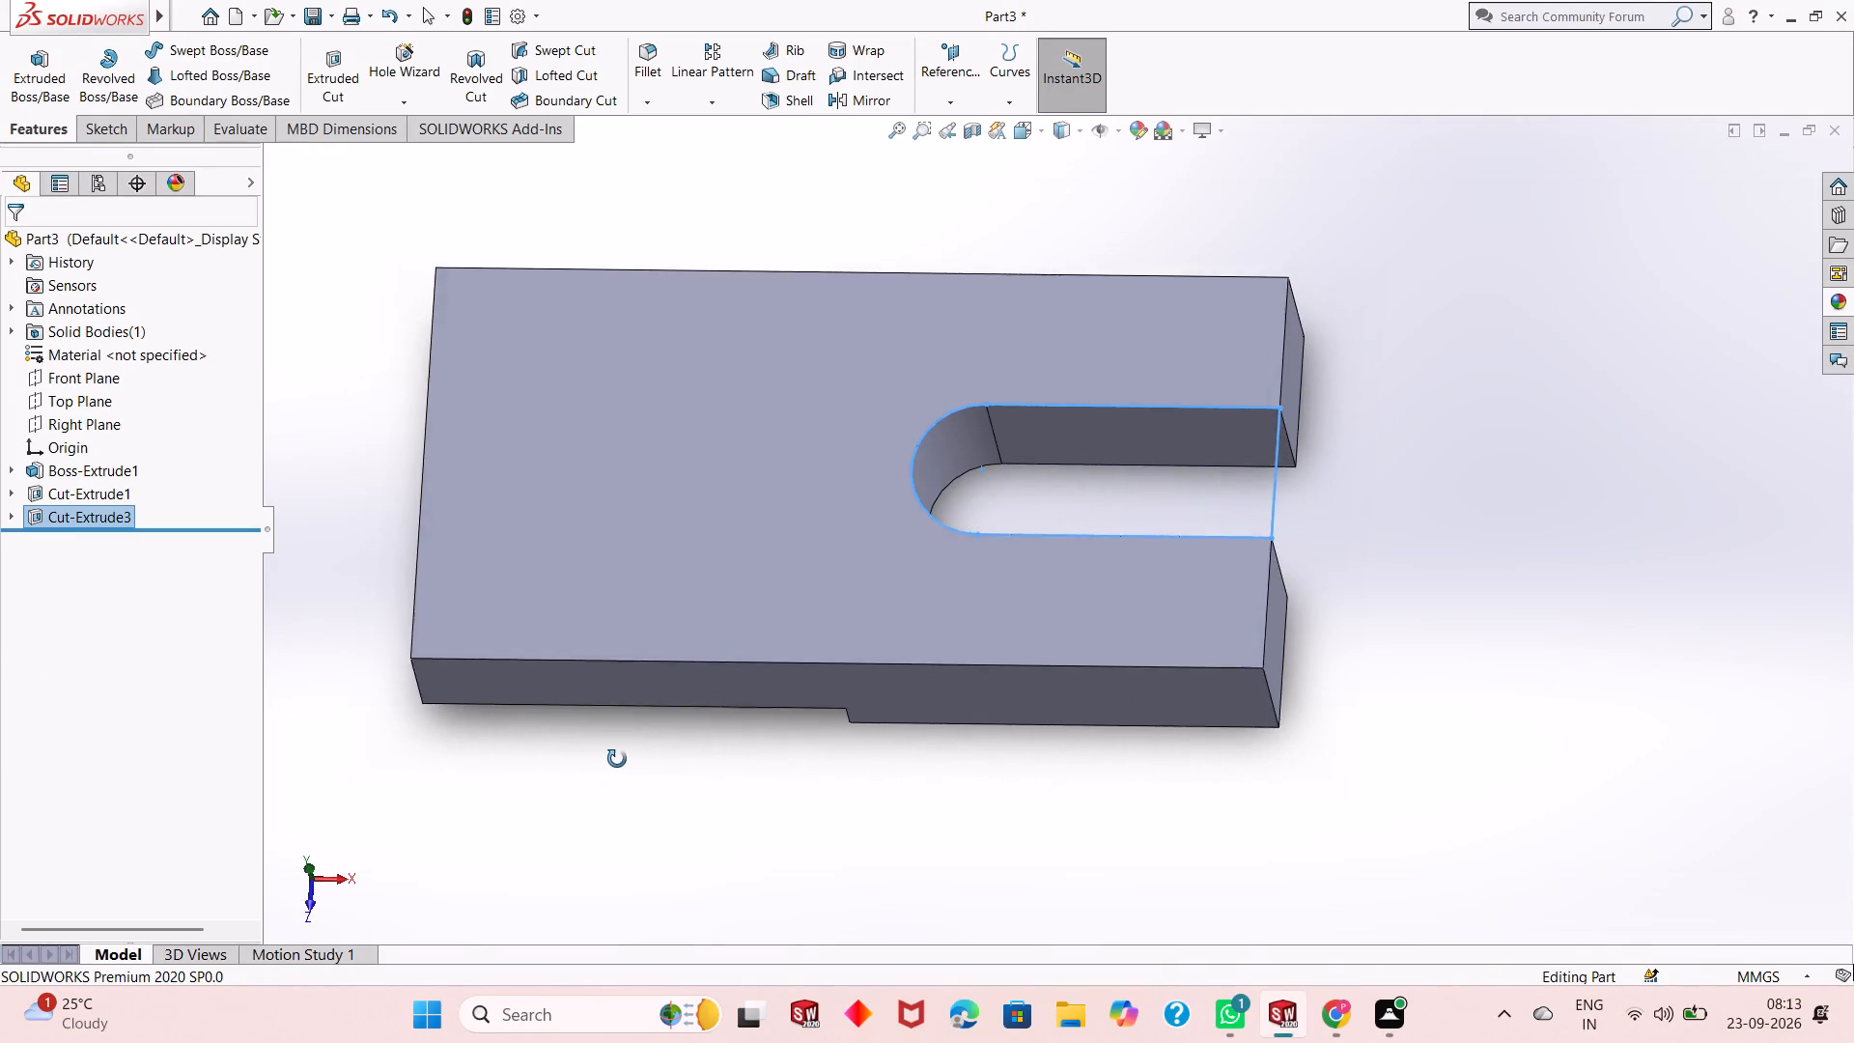
middle_click_drag(617, 759, 619, 752)
scroll(619, 752, "up", 1)
left_click(619, 751)
left_click(635, 525)
left_click(716, 473)
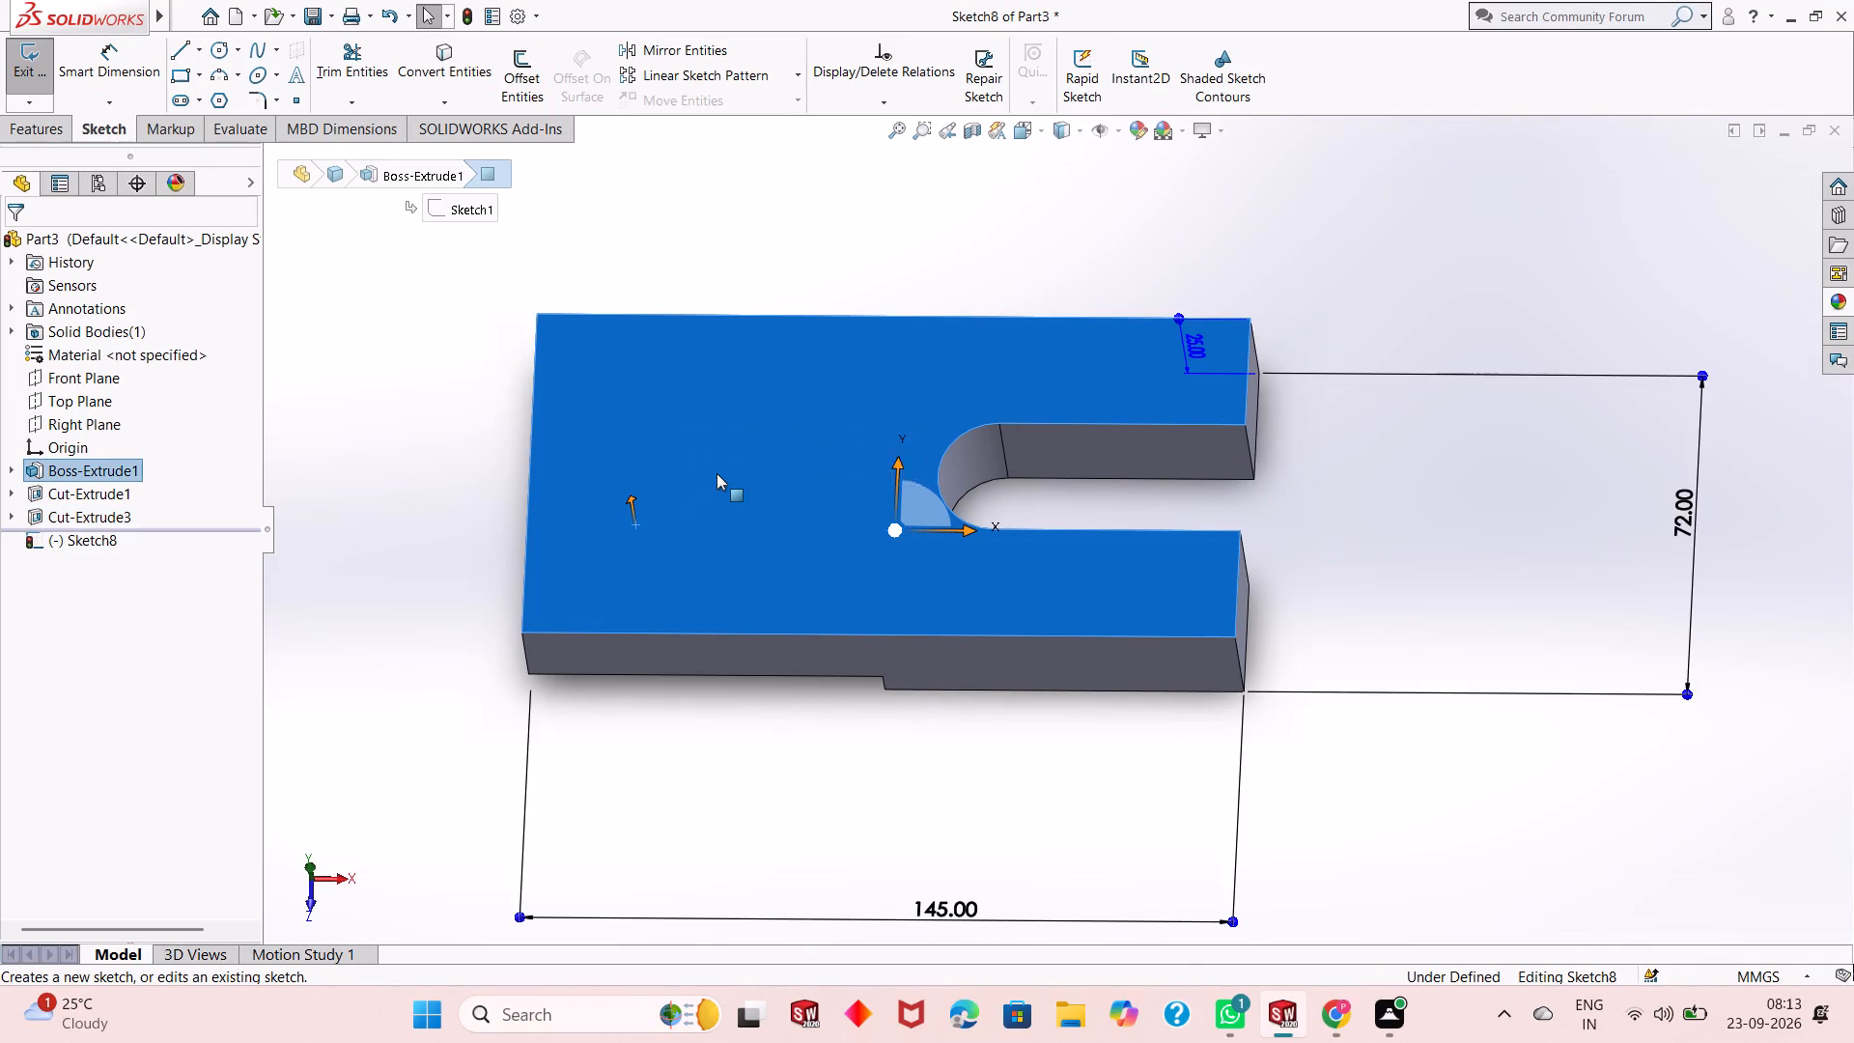
key("ctrl+8")
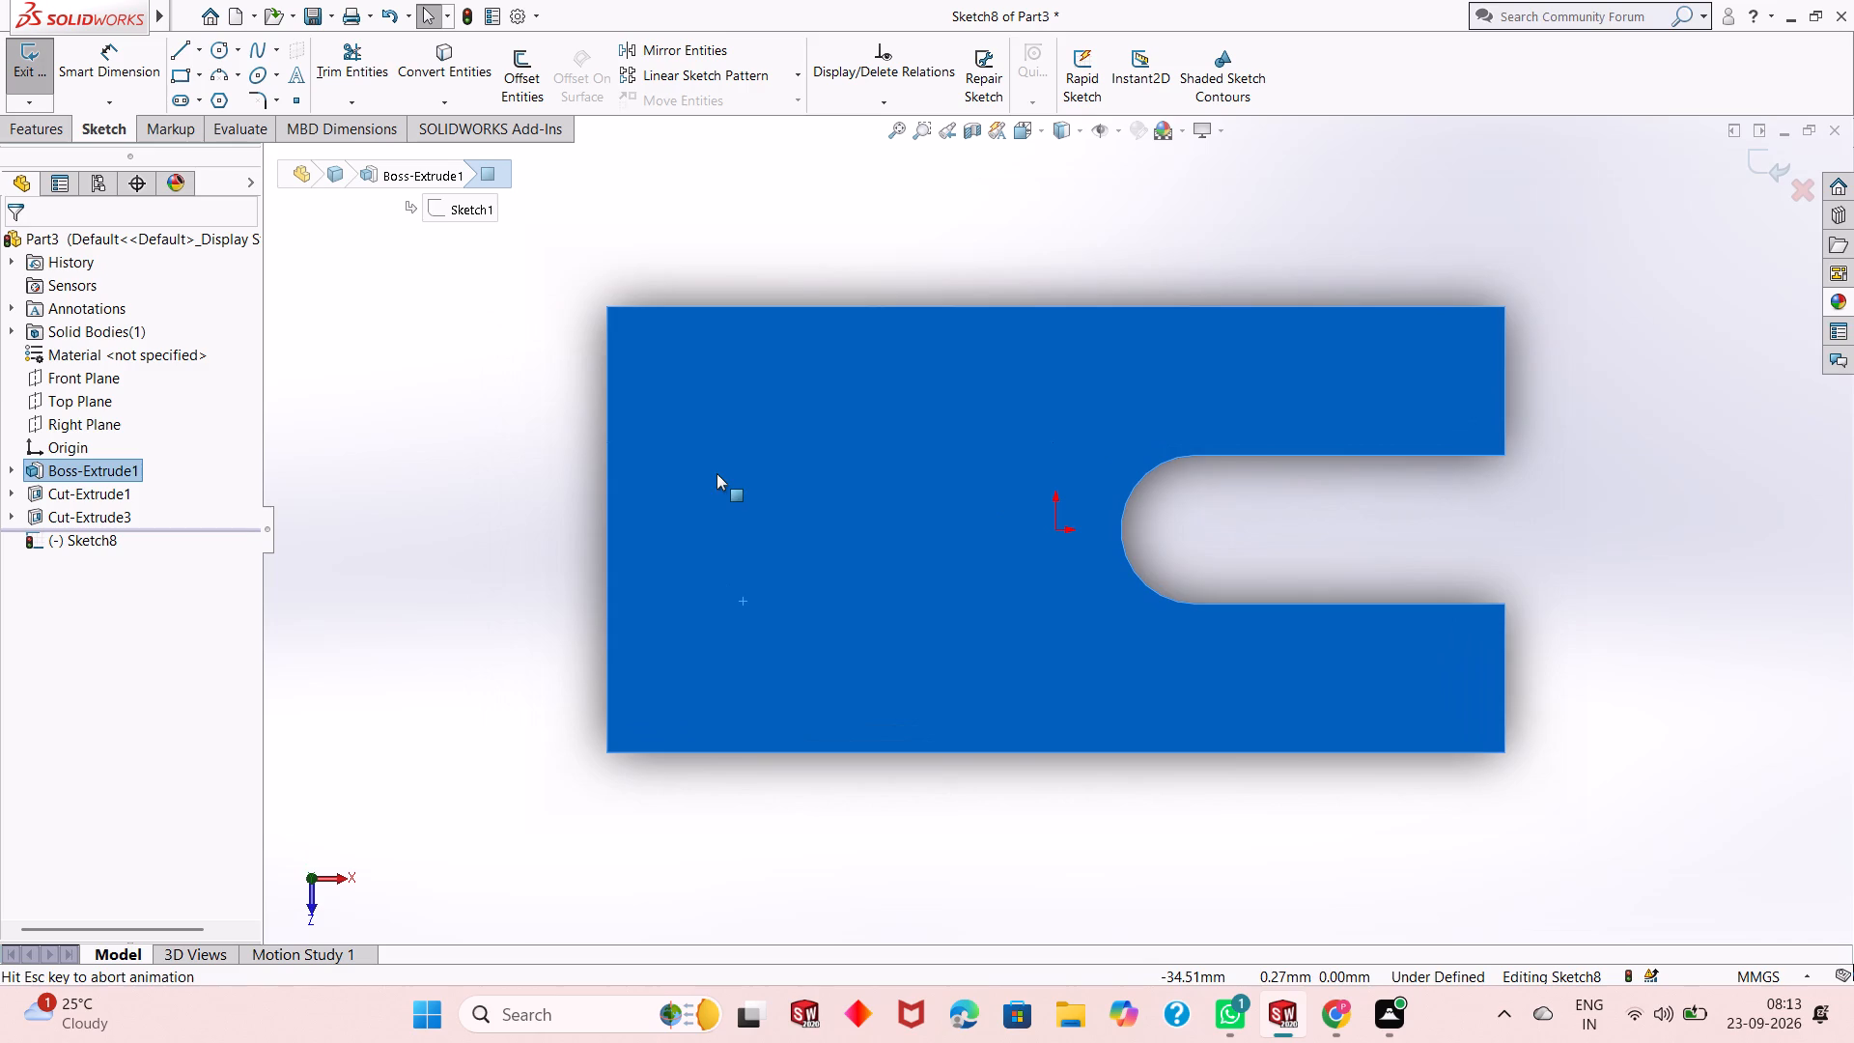
left_click(576, 458)
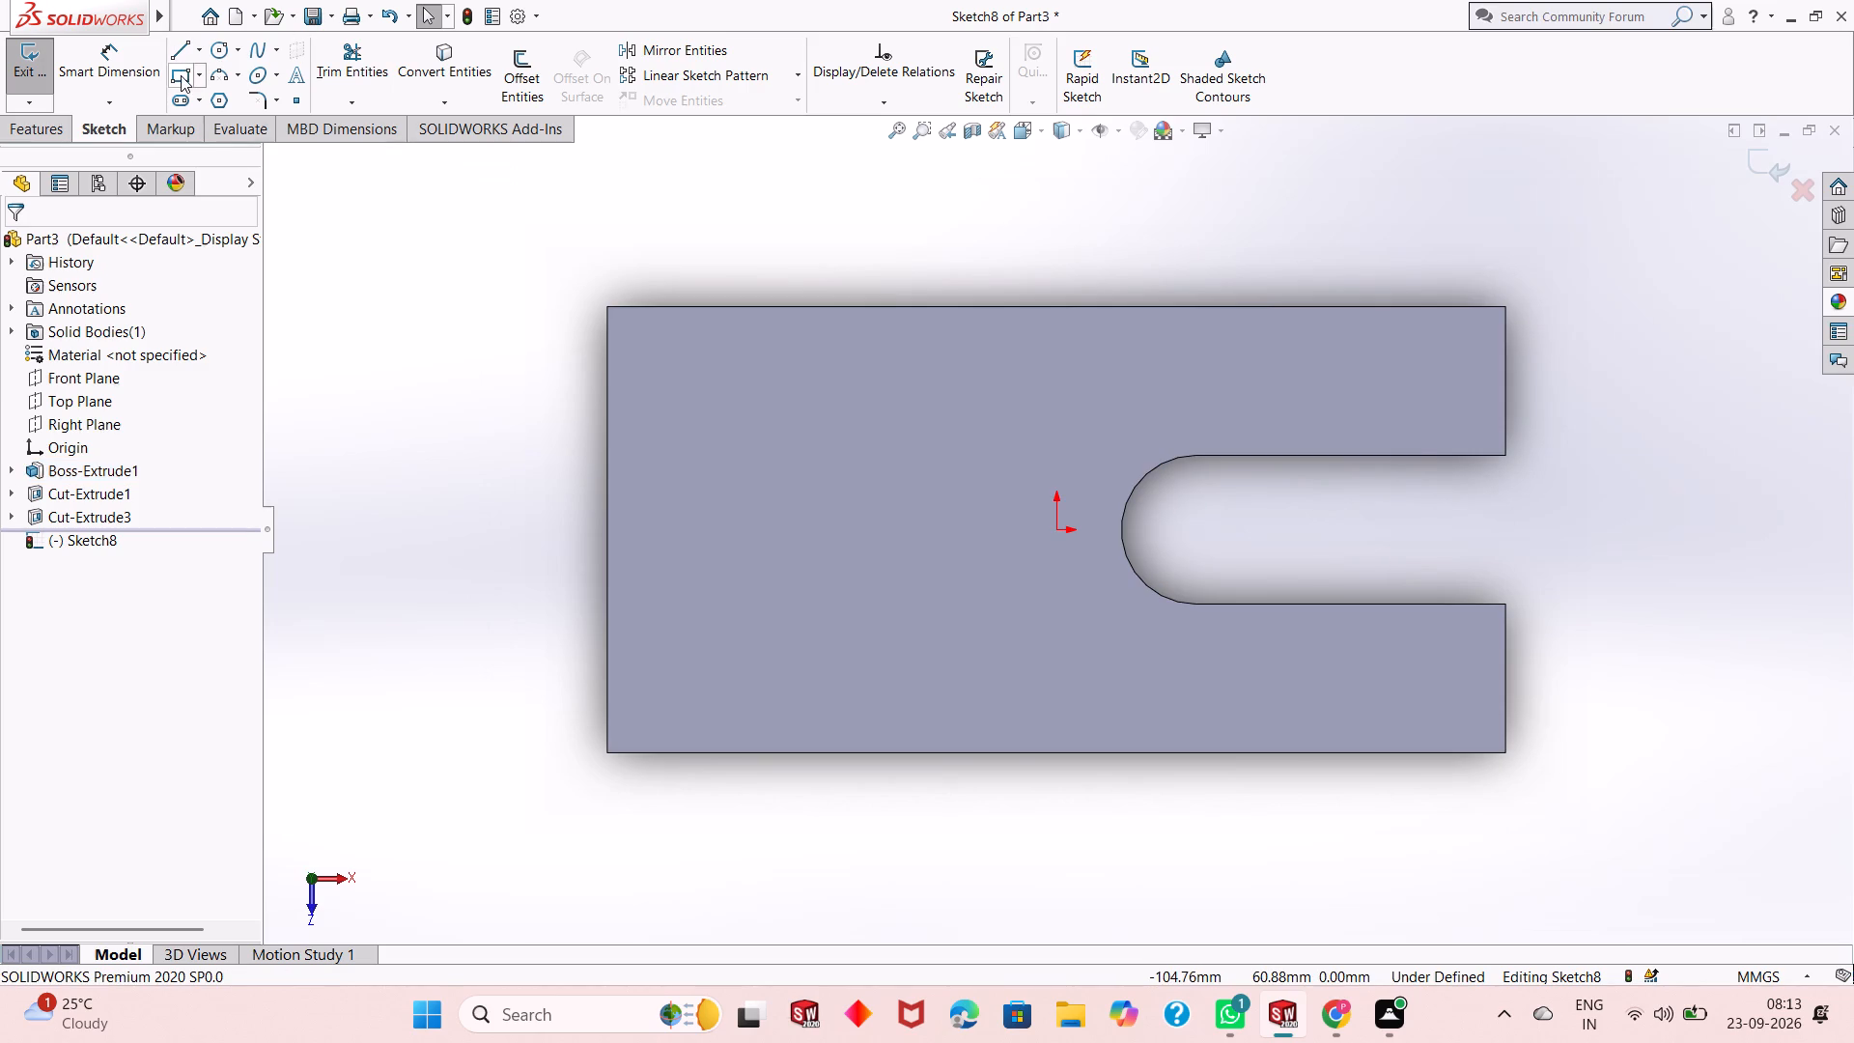
left_click(181, 75)
left_click(606, 309)
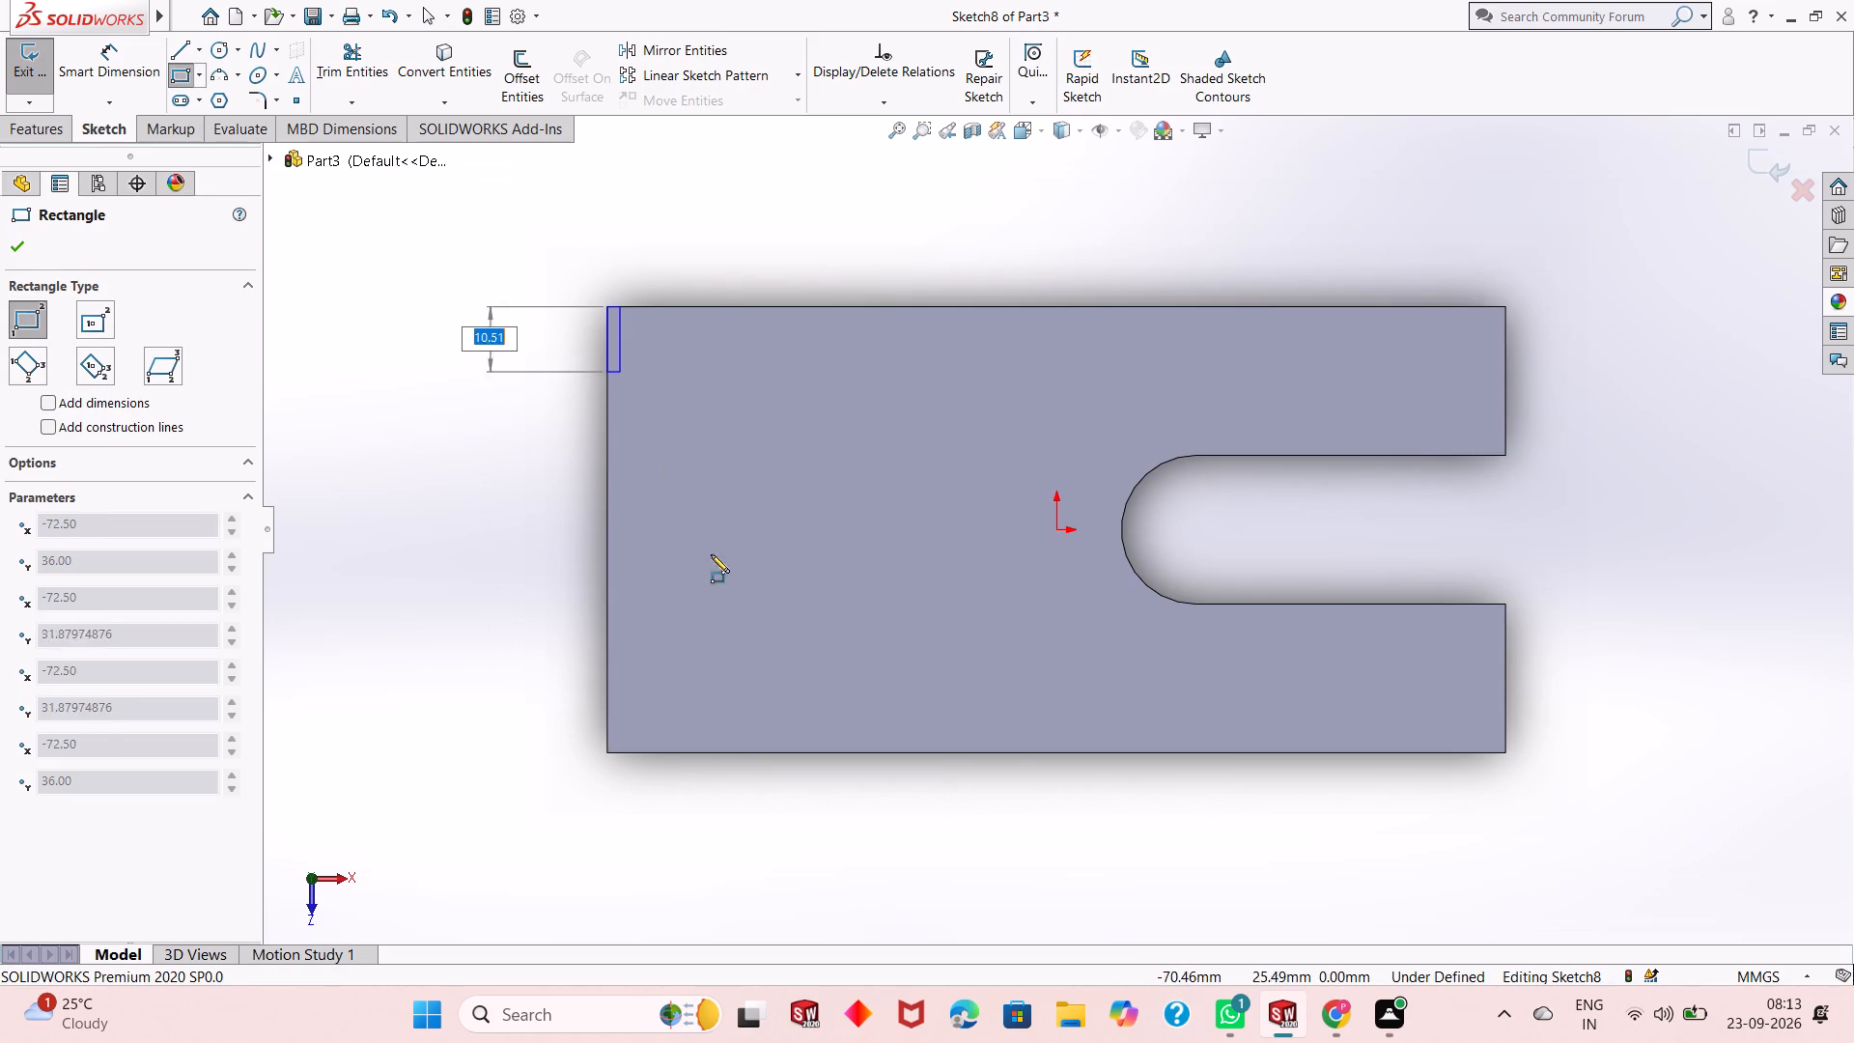
left_click(685, 756)
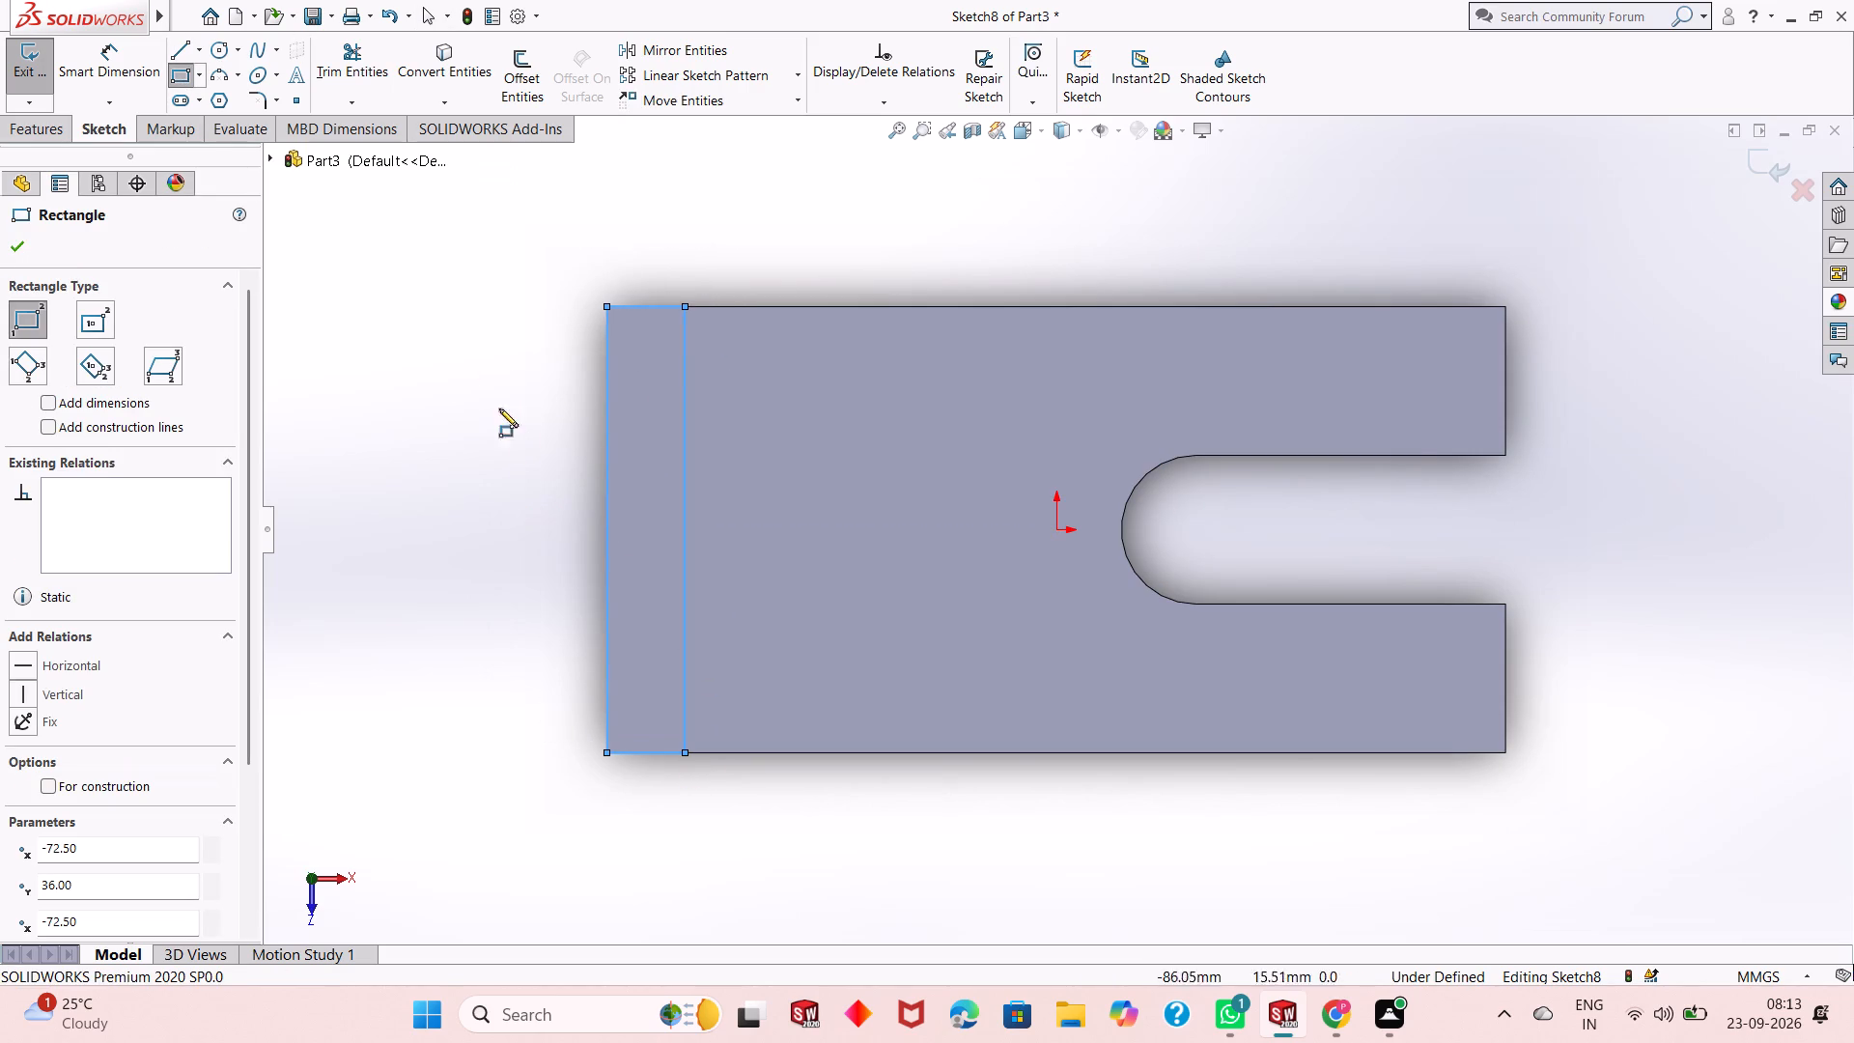
right_click(421, 297)
left_click(516, 316)
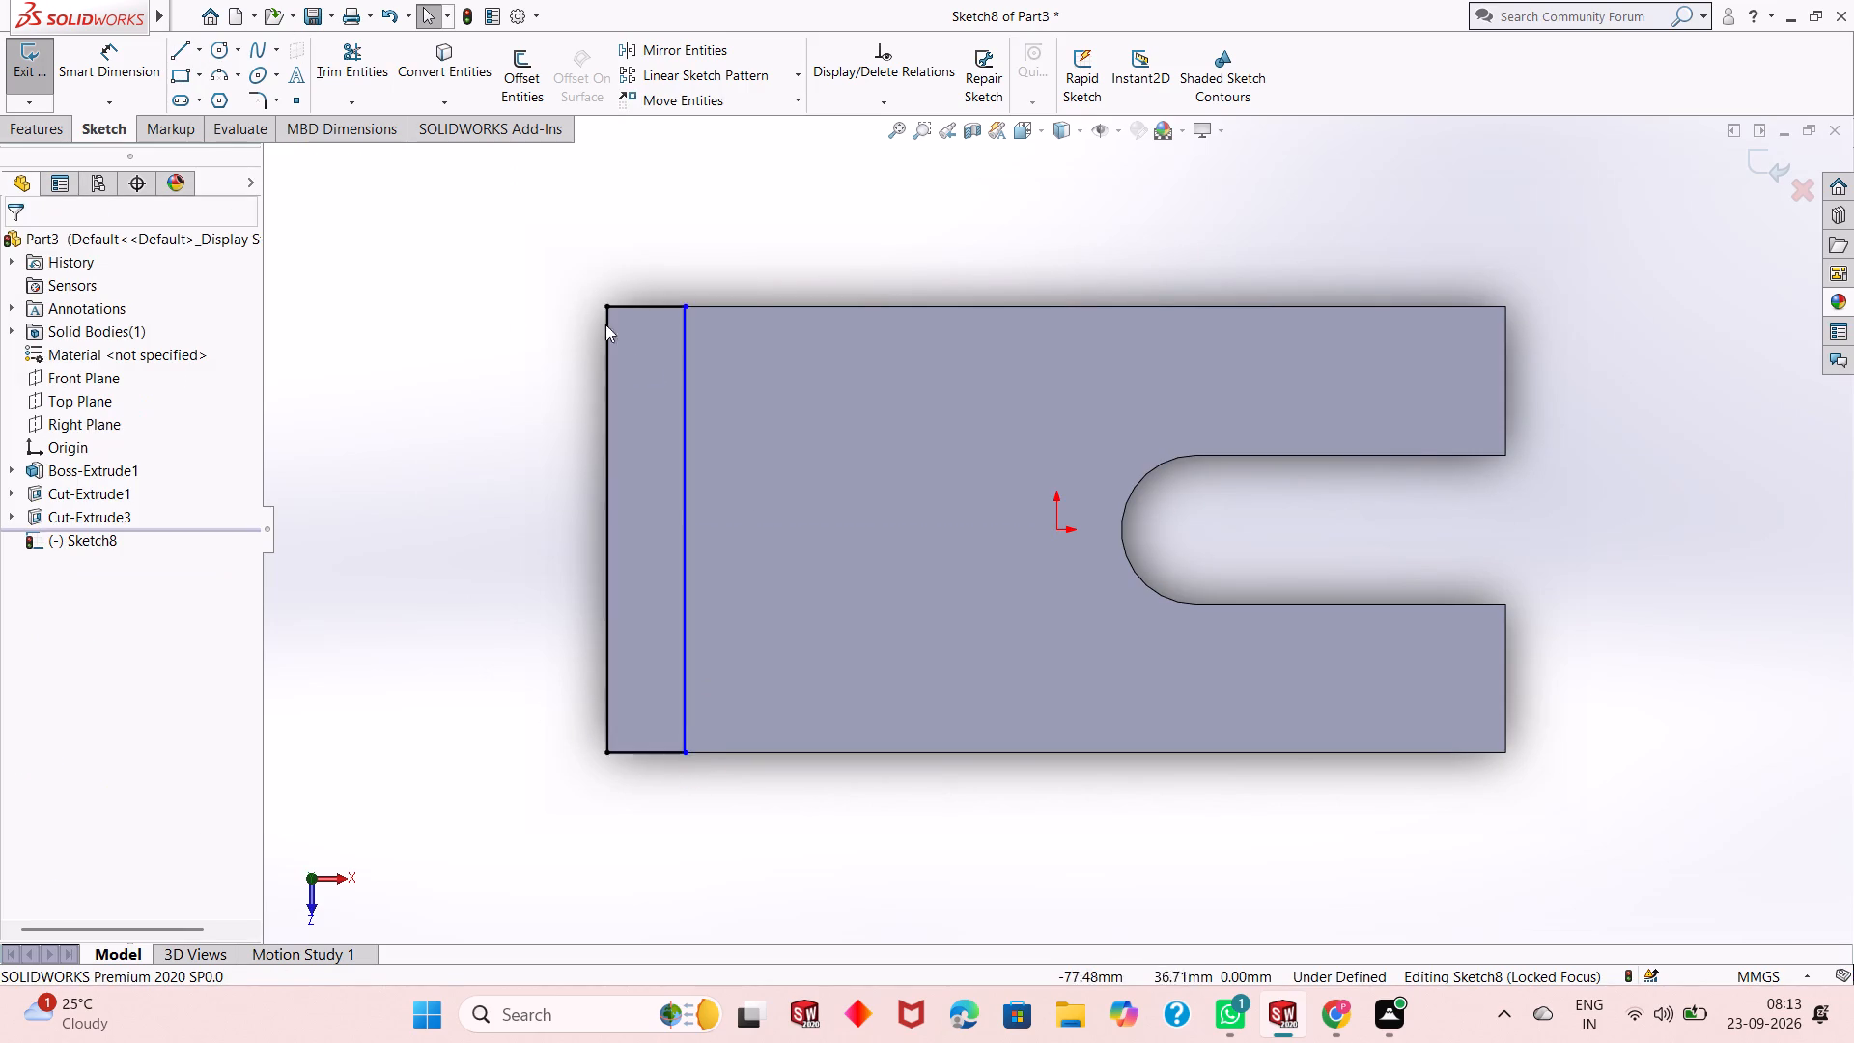
Dimension the rectangle's short edge as 12 mm.
left_click(101, 53)
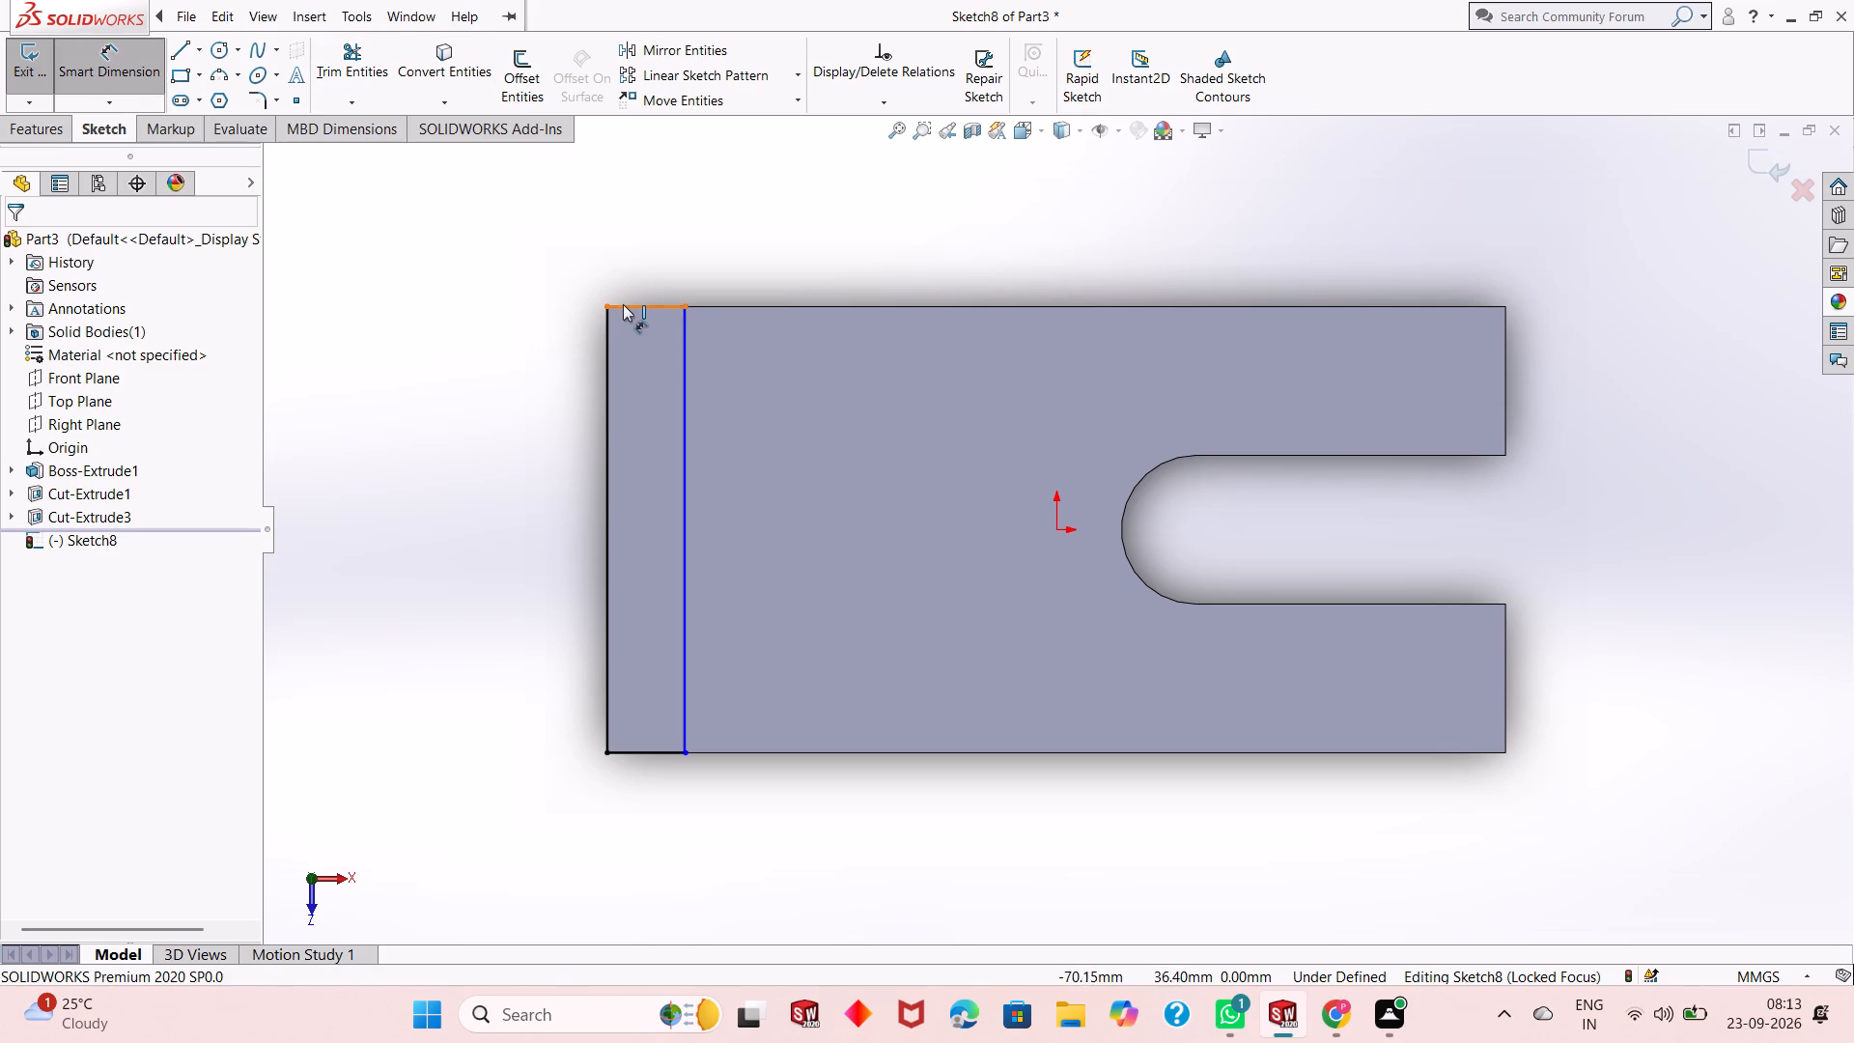
left_click(624, 304)
left_click(630, 269)
type("12")
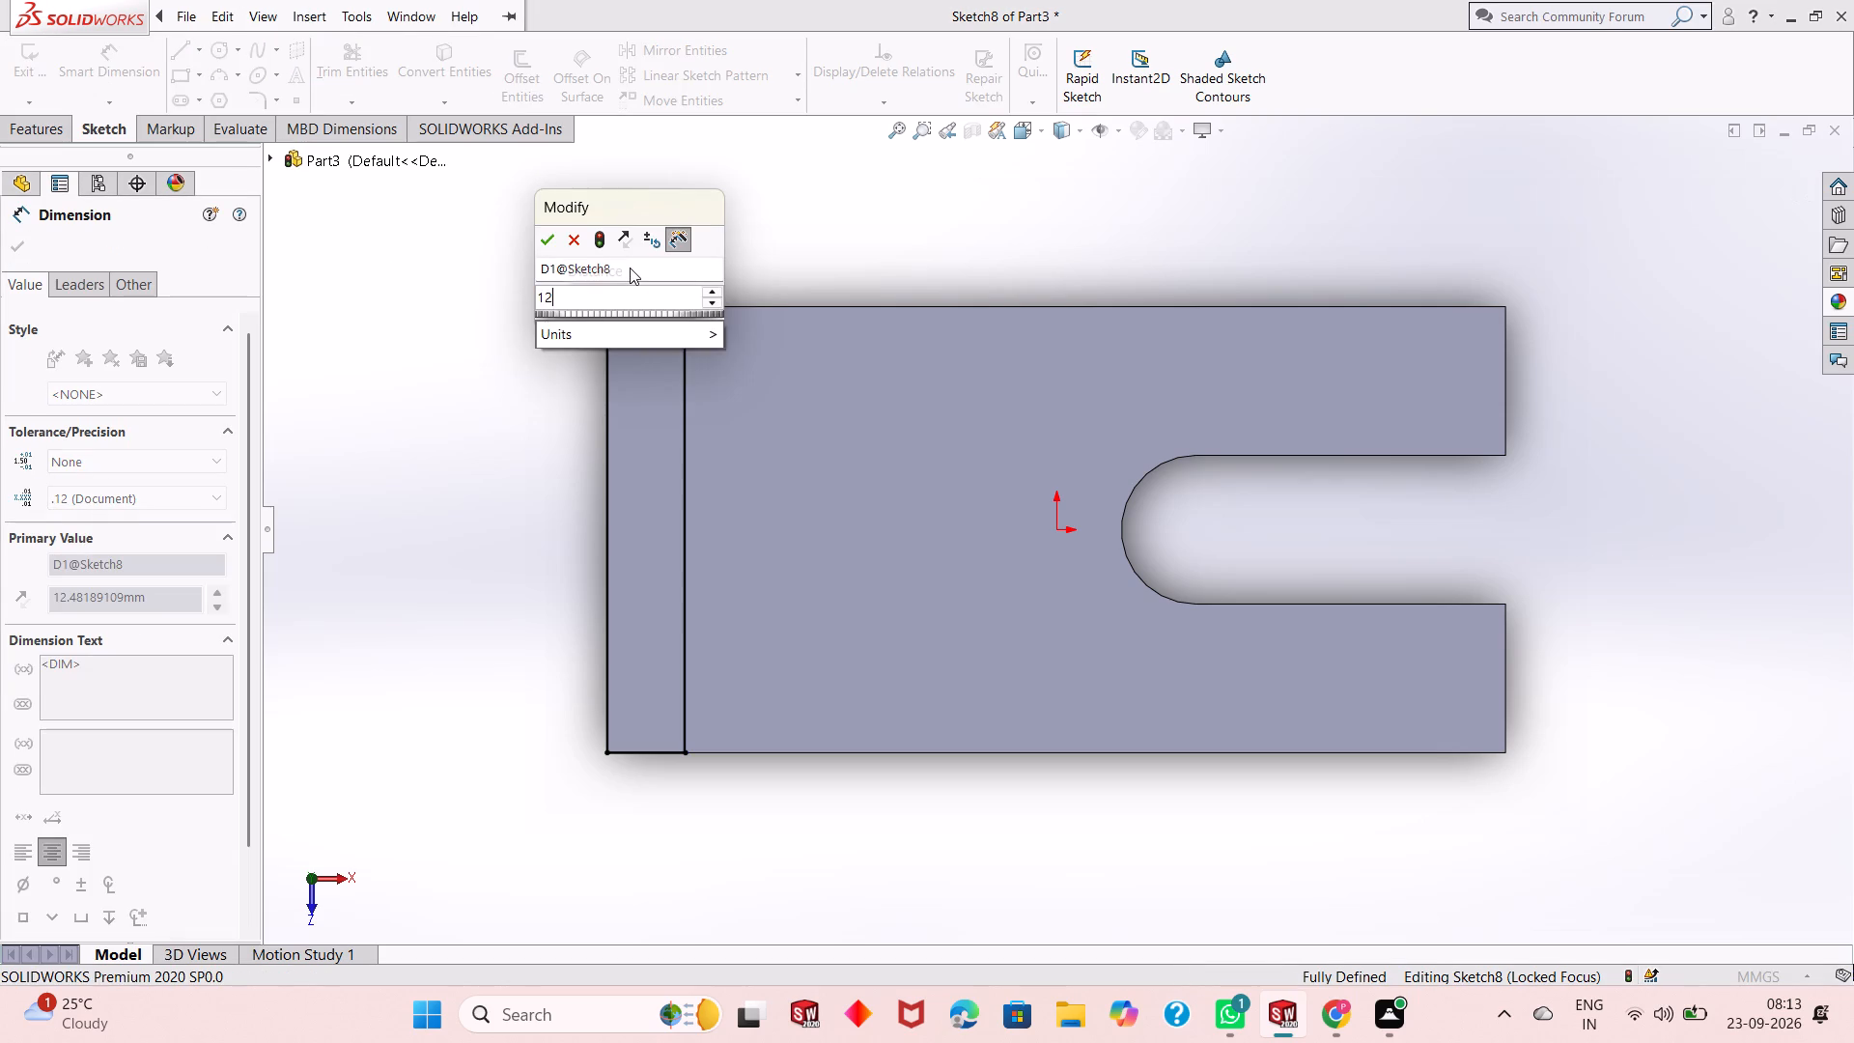
key("Return")
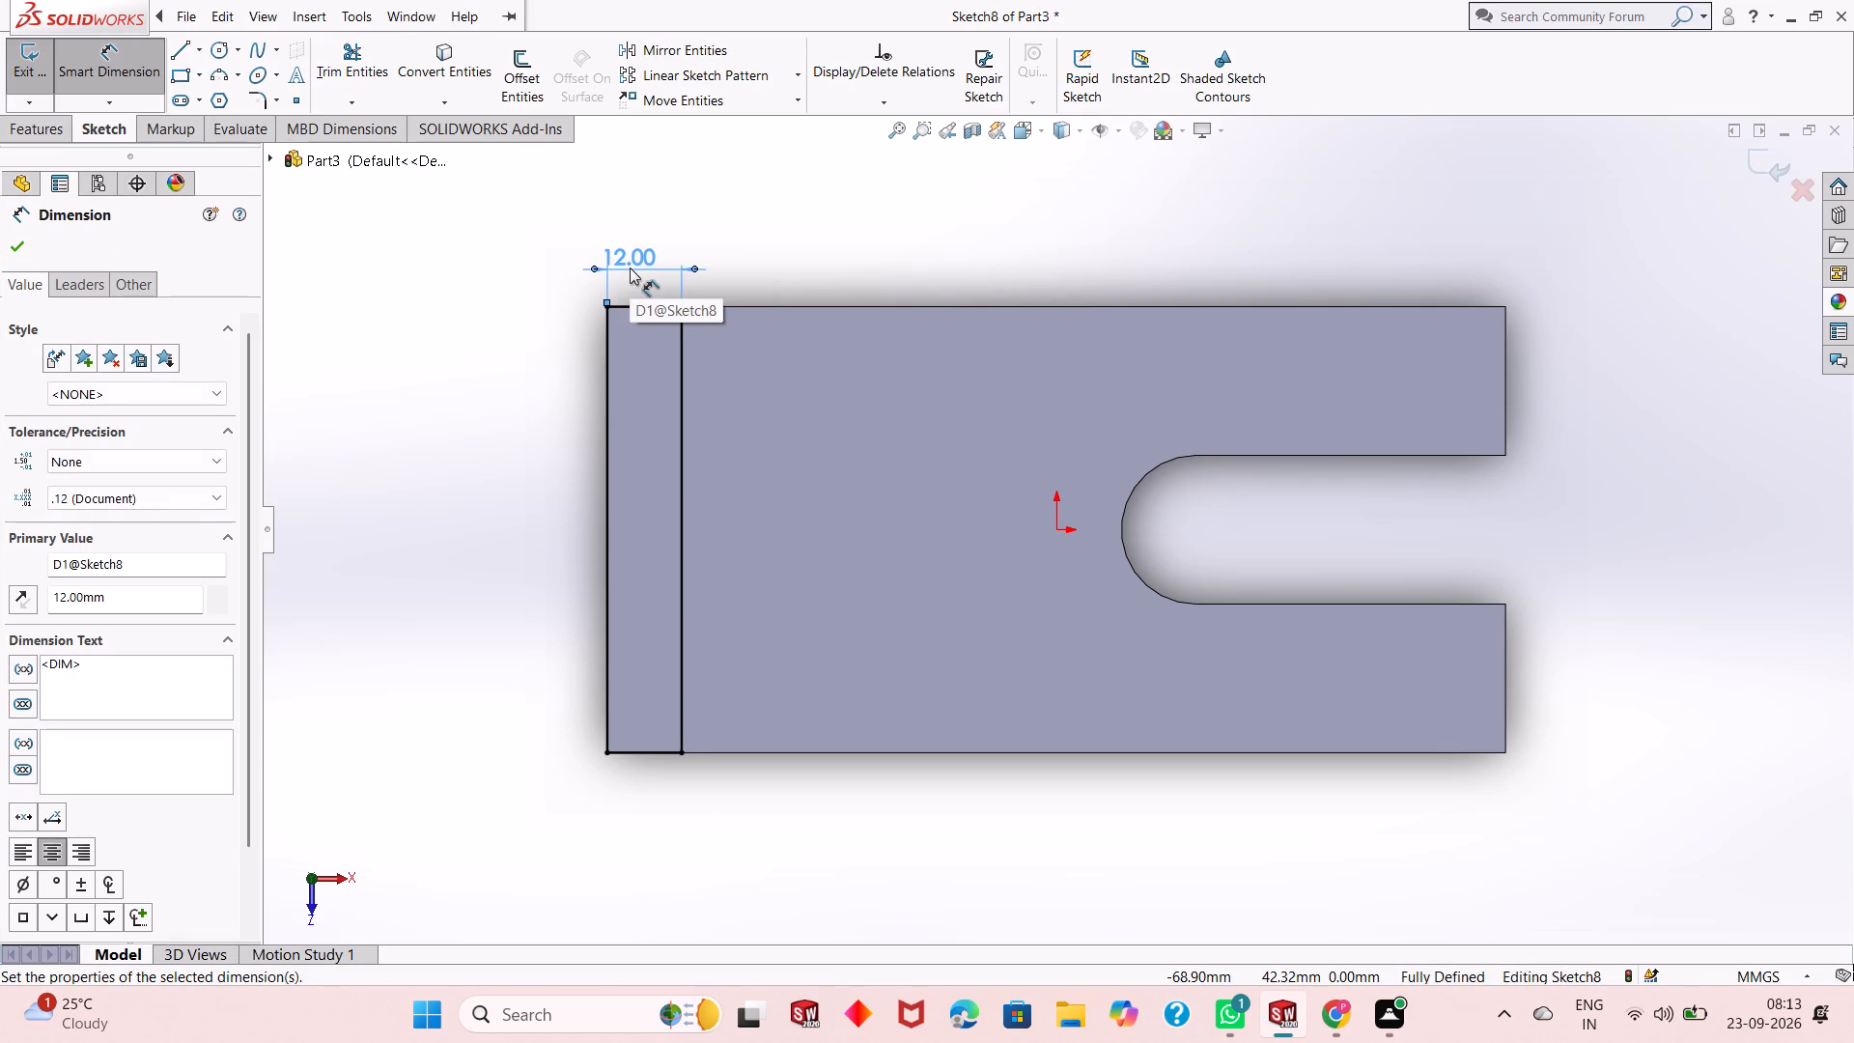
left_click(21, 255)
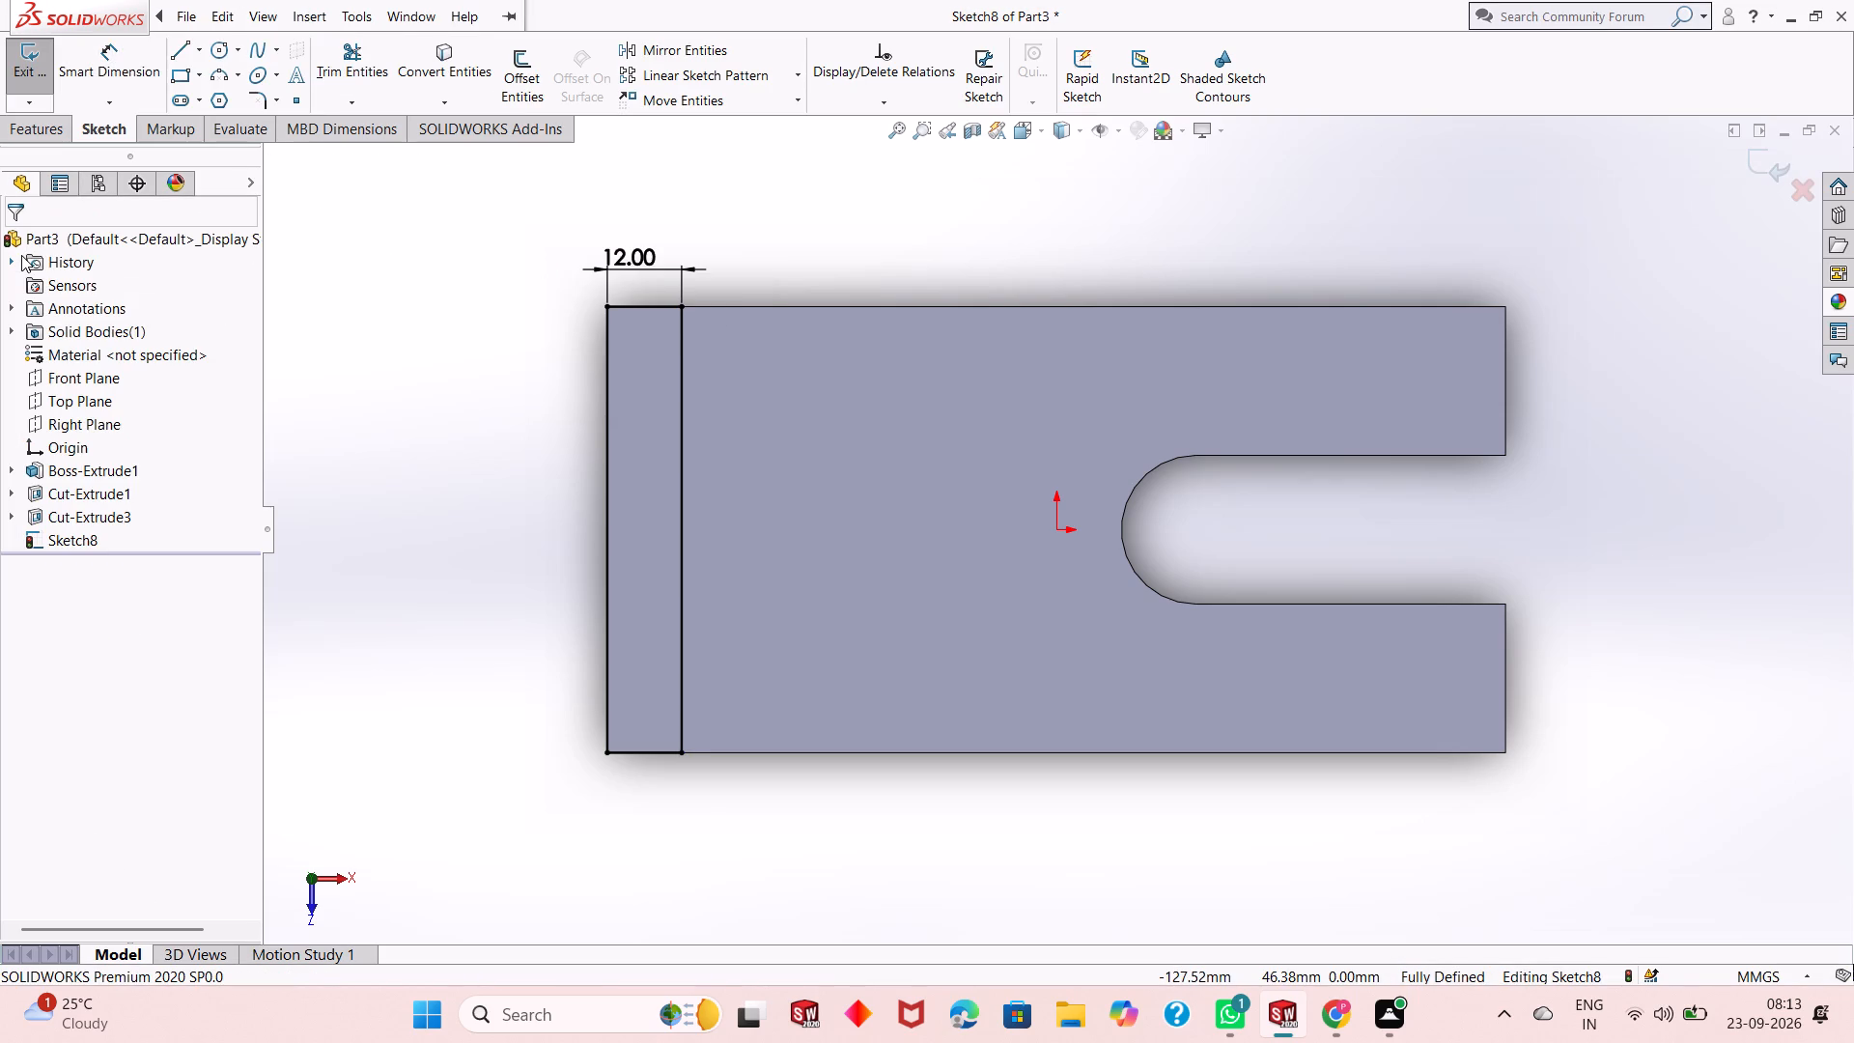
Extrude the 12 mm wide rectangle 5 mm upward as a boss merged with the block.
left_click(40, 127)
left_click(43, 102)
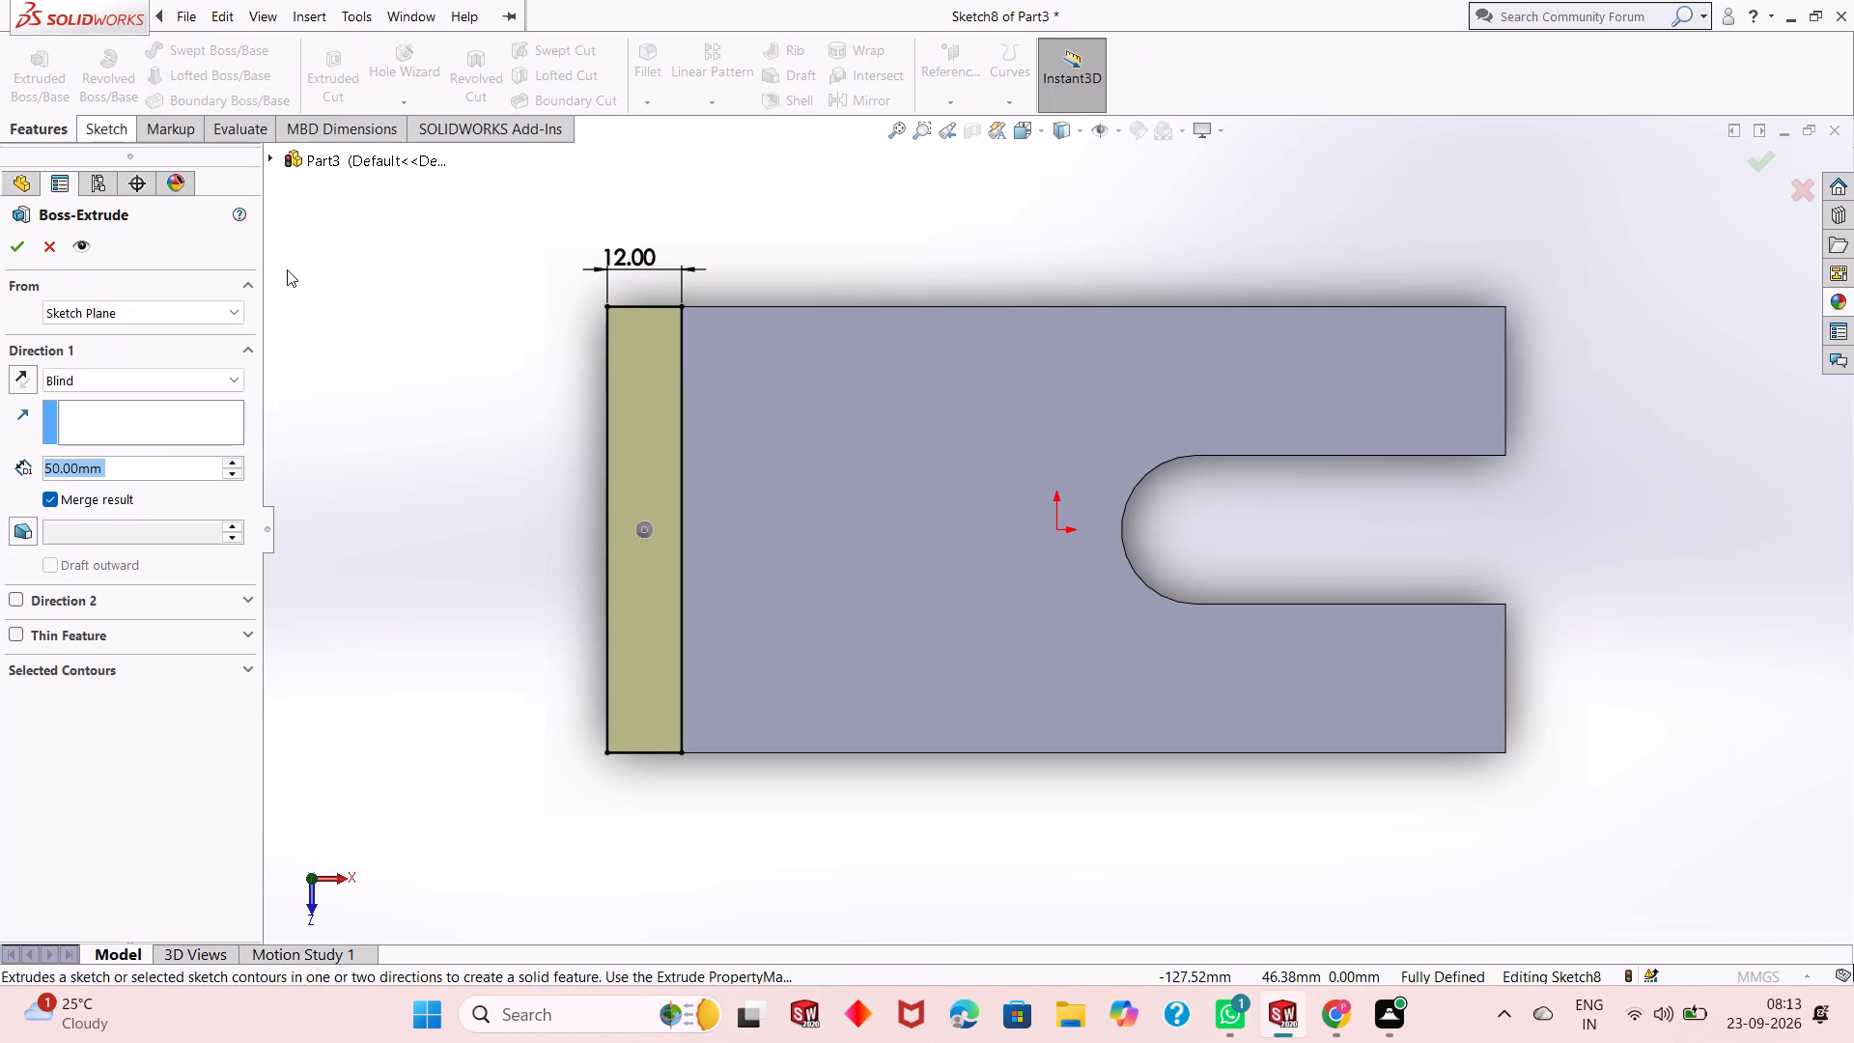
middle_click_drag(653, 711, 690, 502)
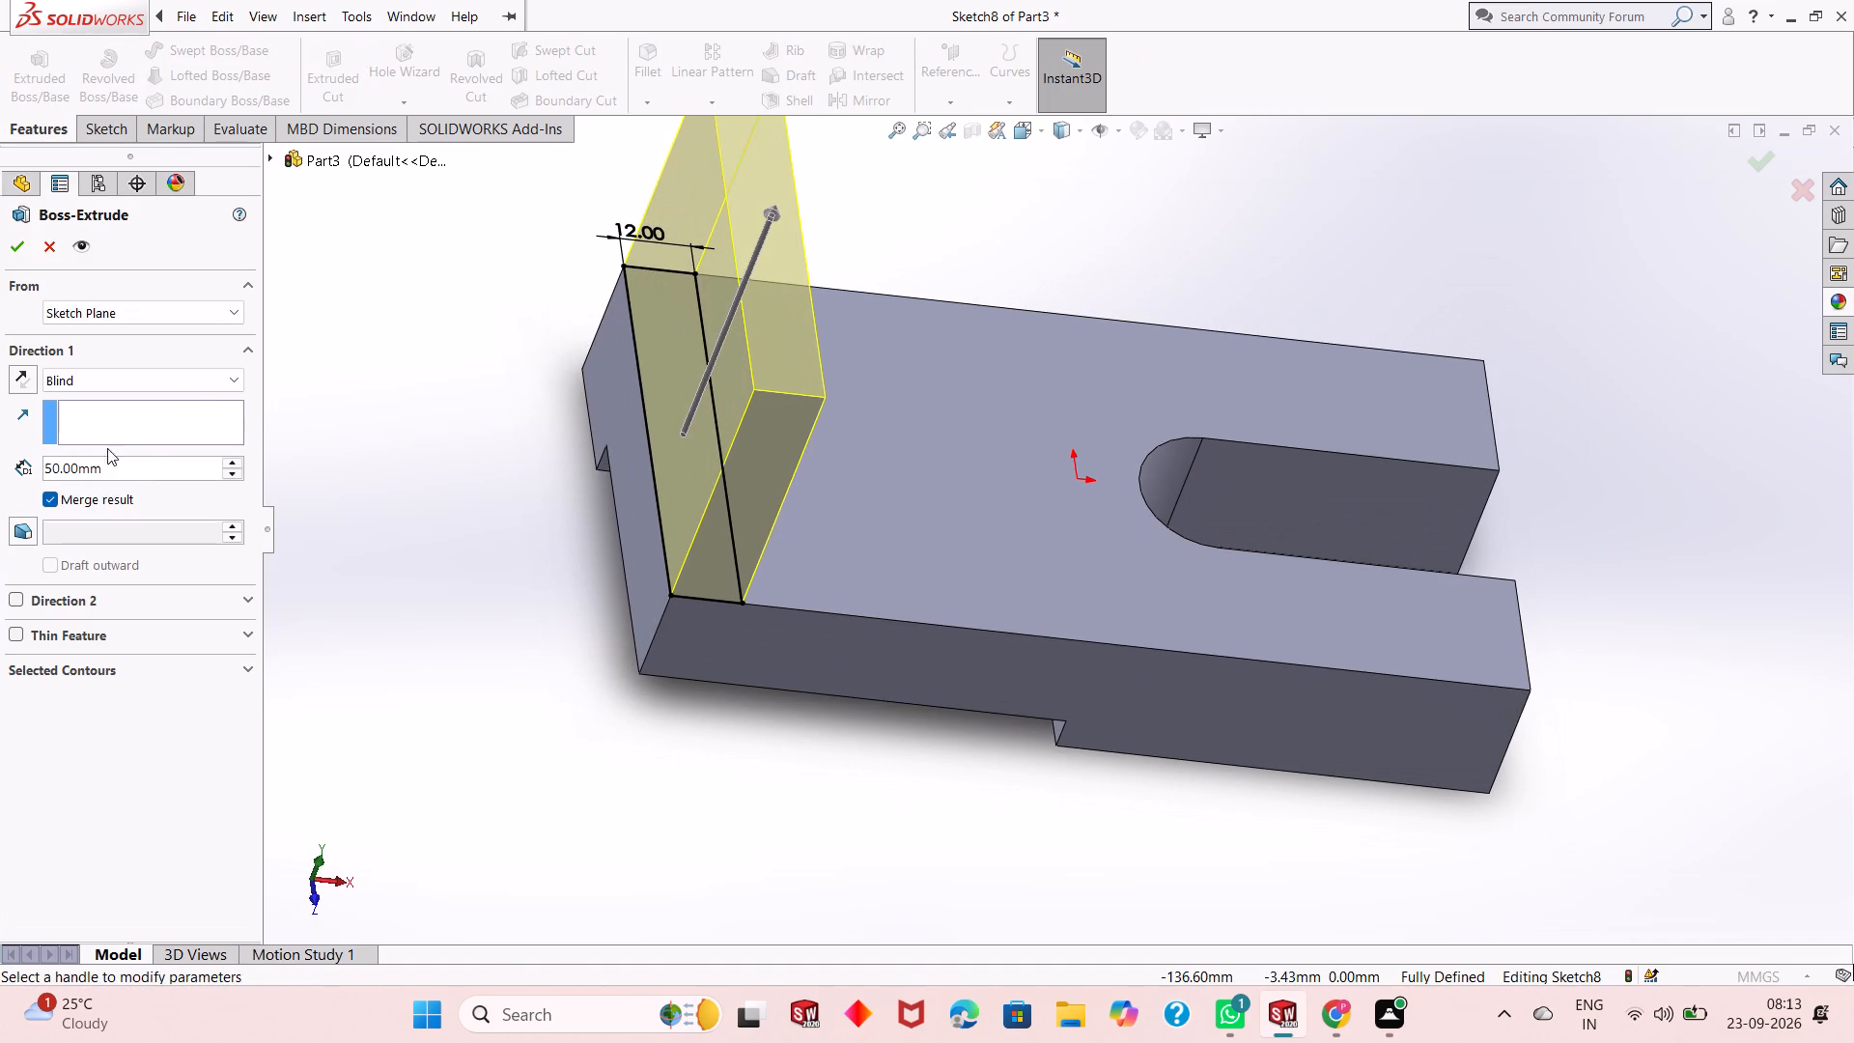
double_click(132, 477)
key("5")
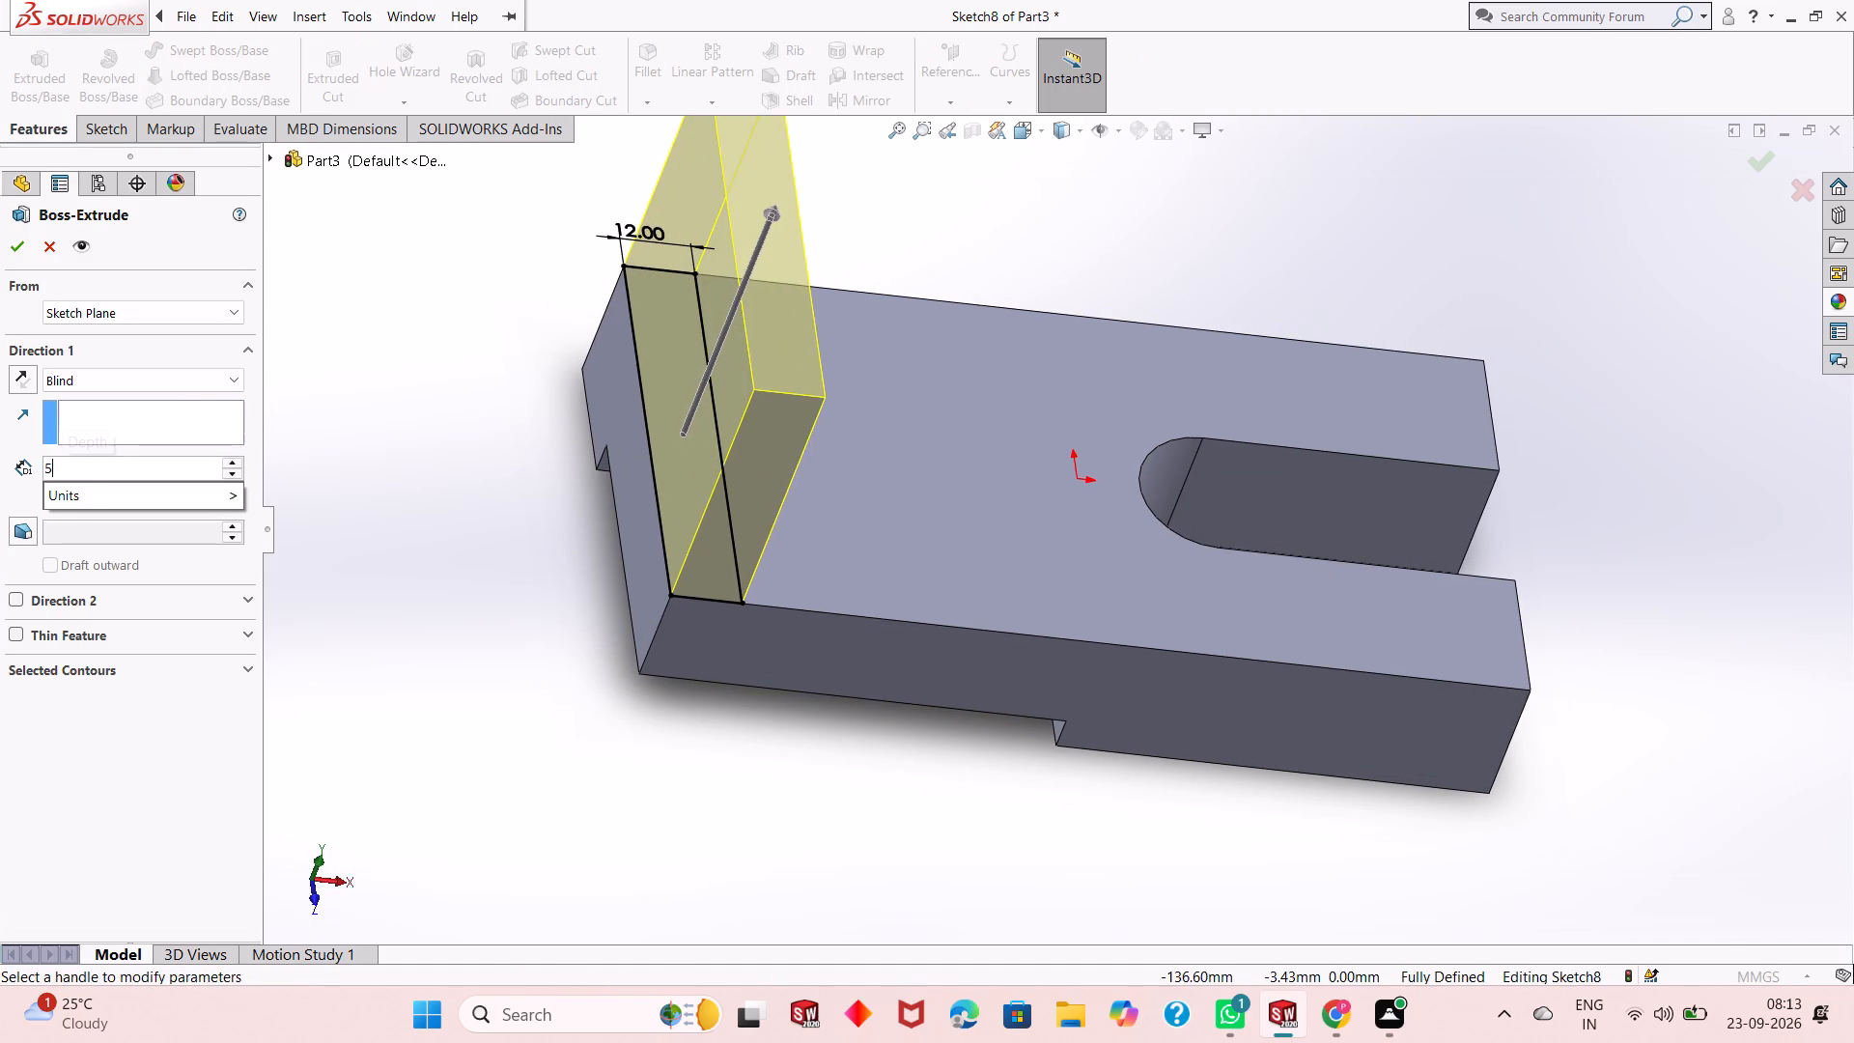
key("Return")
left_click(15, 246)
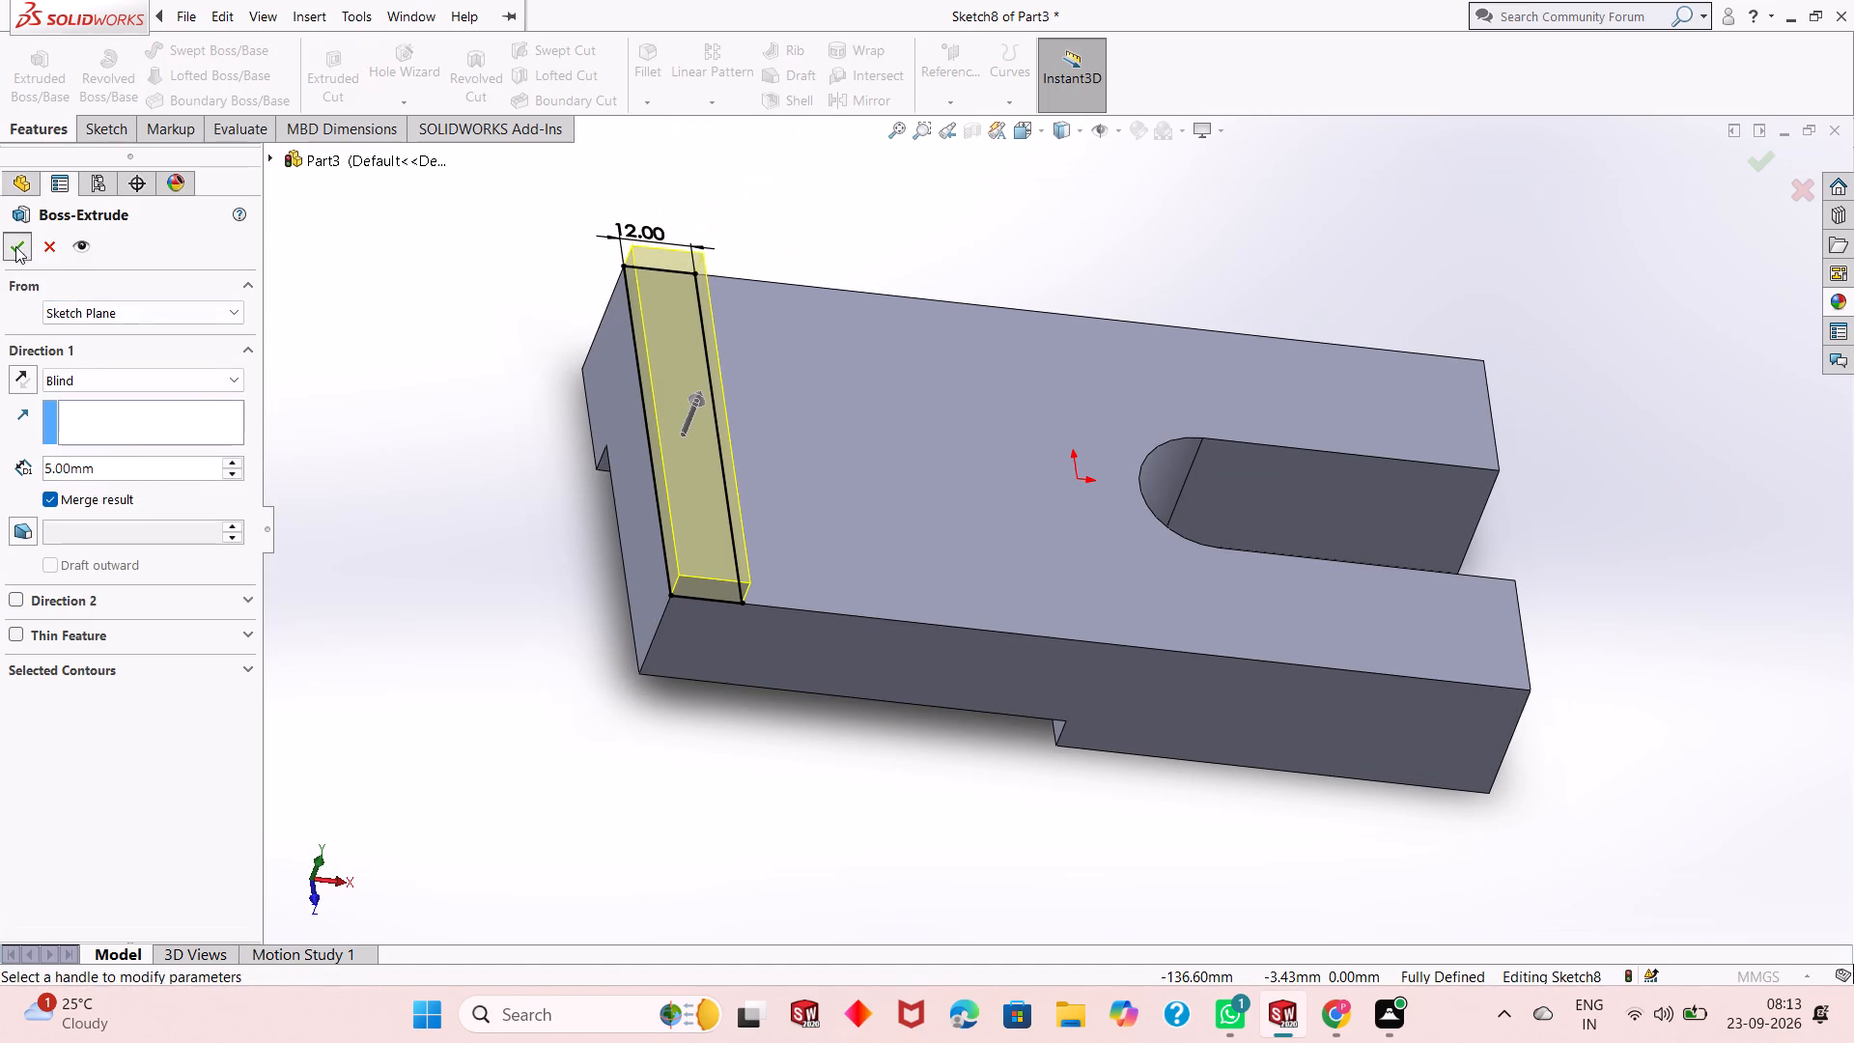
left_click(502, 663)
On the block's long side face, sketch a 26 mm line up from the raised strip's inner foot, and a 12 mm horizontal line toward the block's end.
middle_click_drag(786, 703, 743, 600)
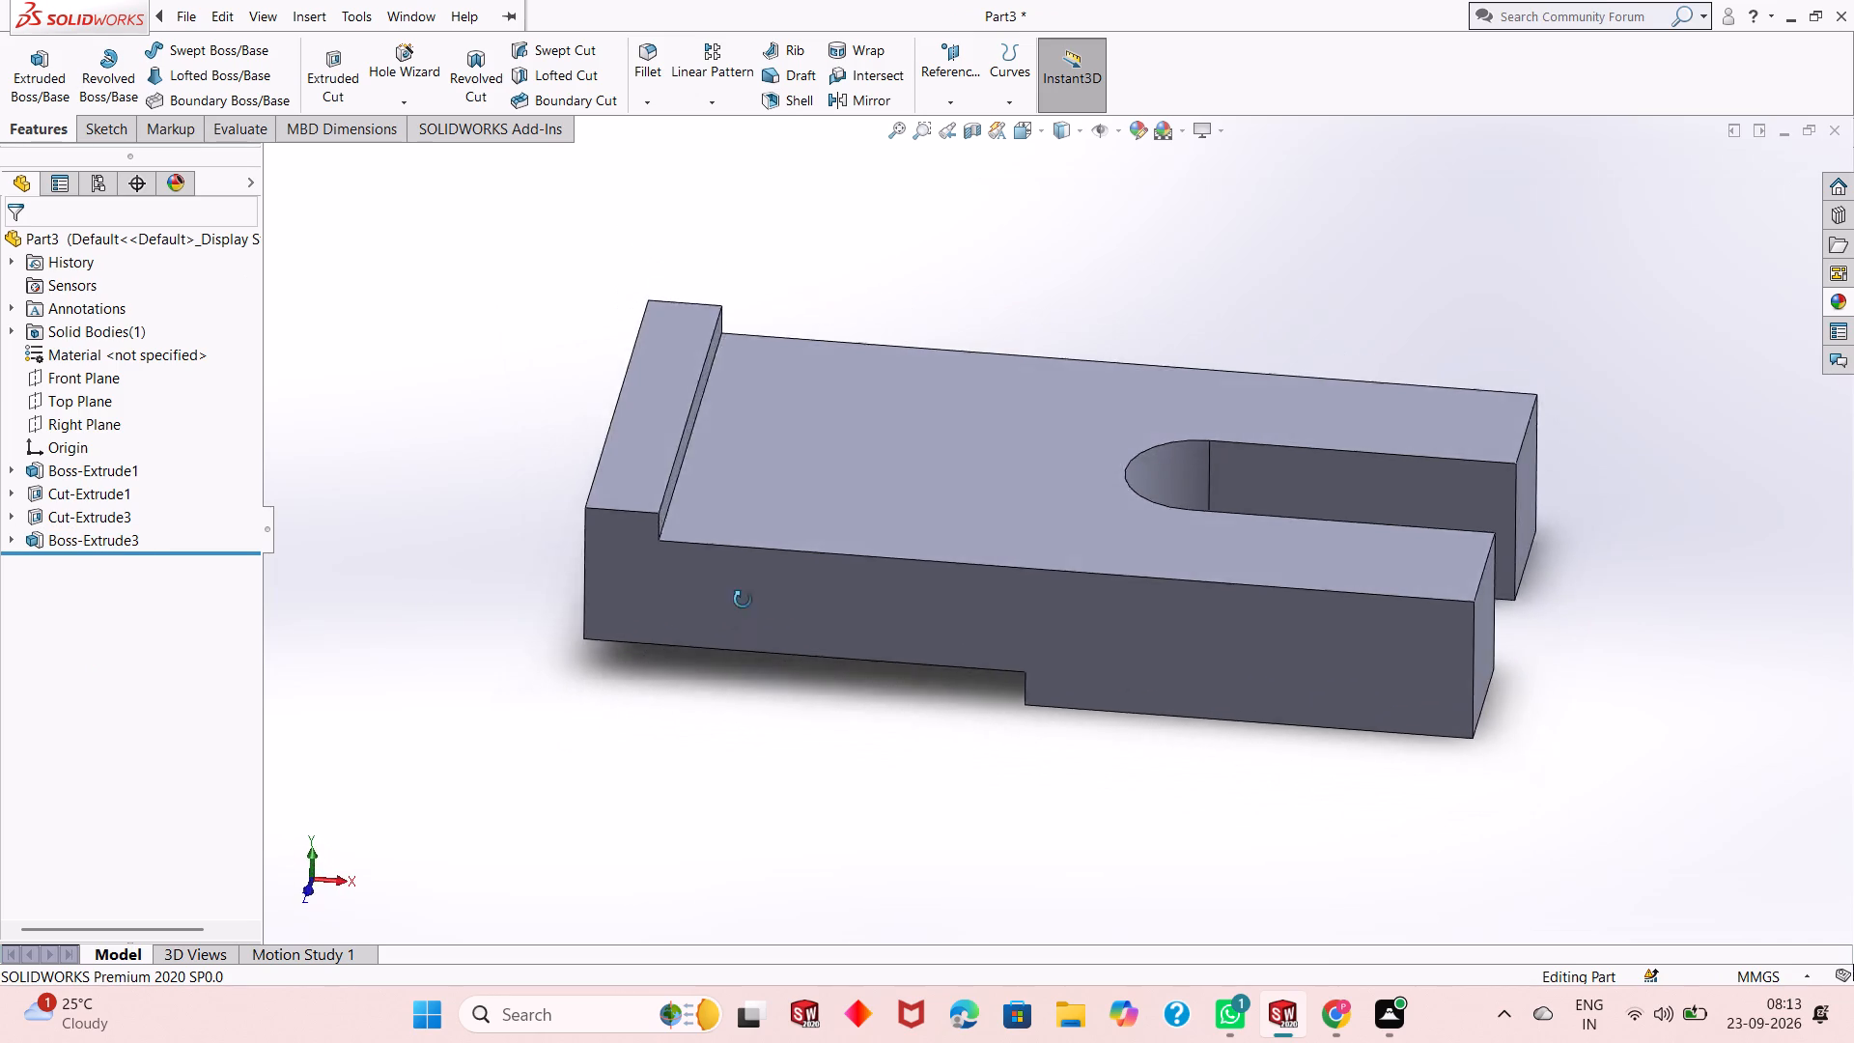
middle_click_drag(743, 600, 769, 510)
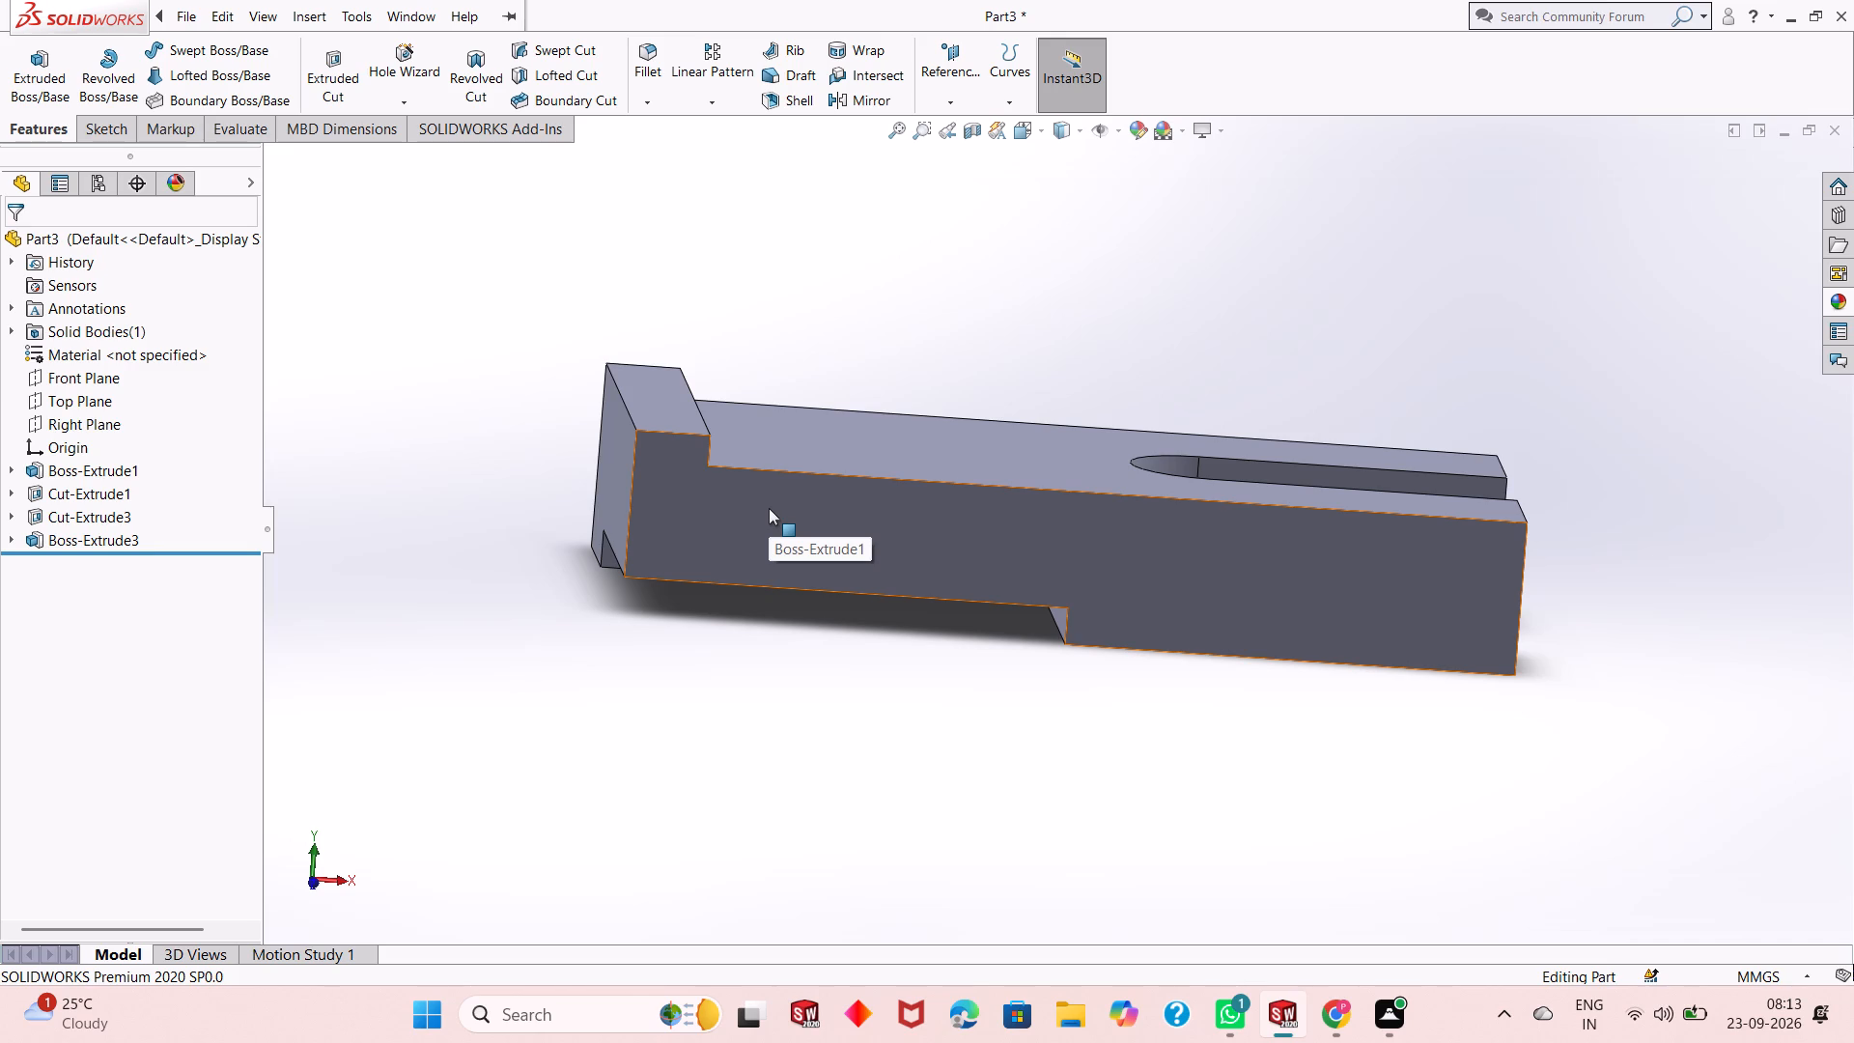
left_click(799, 511)
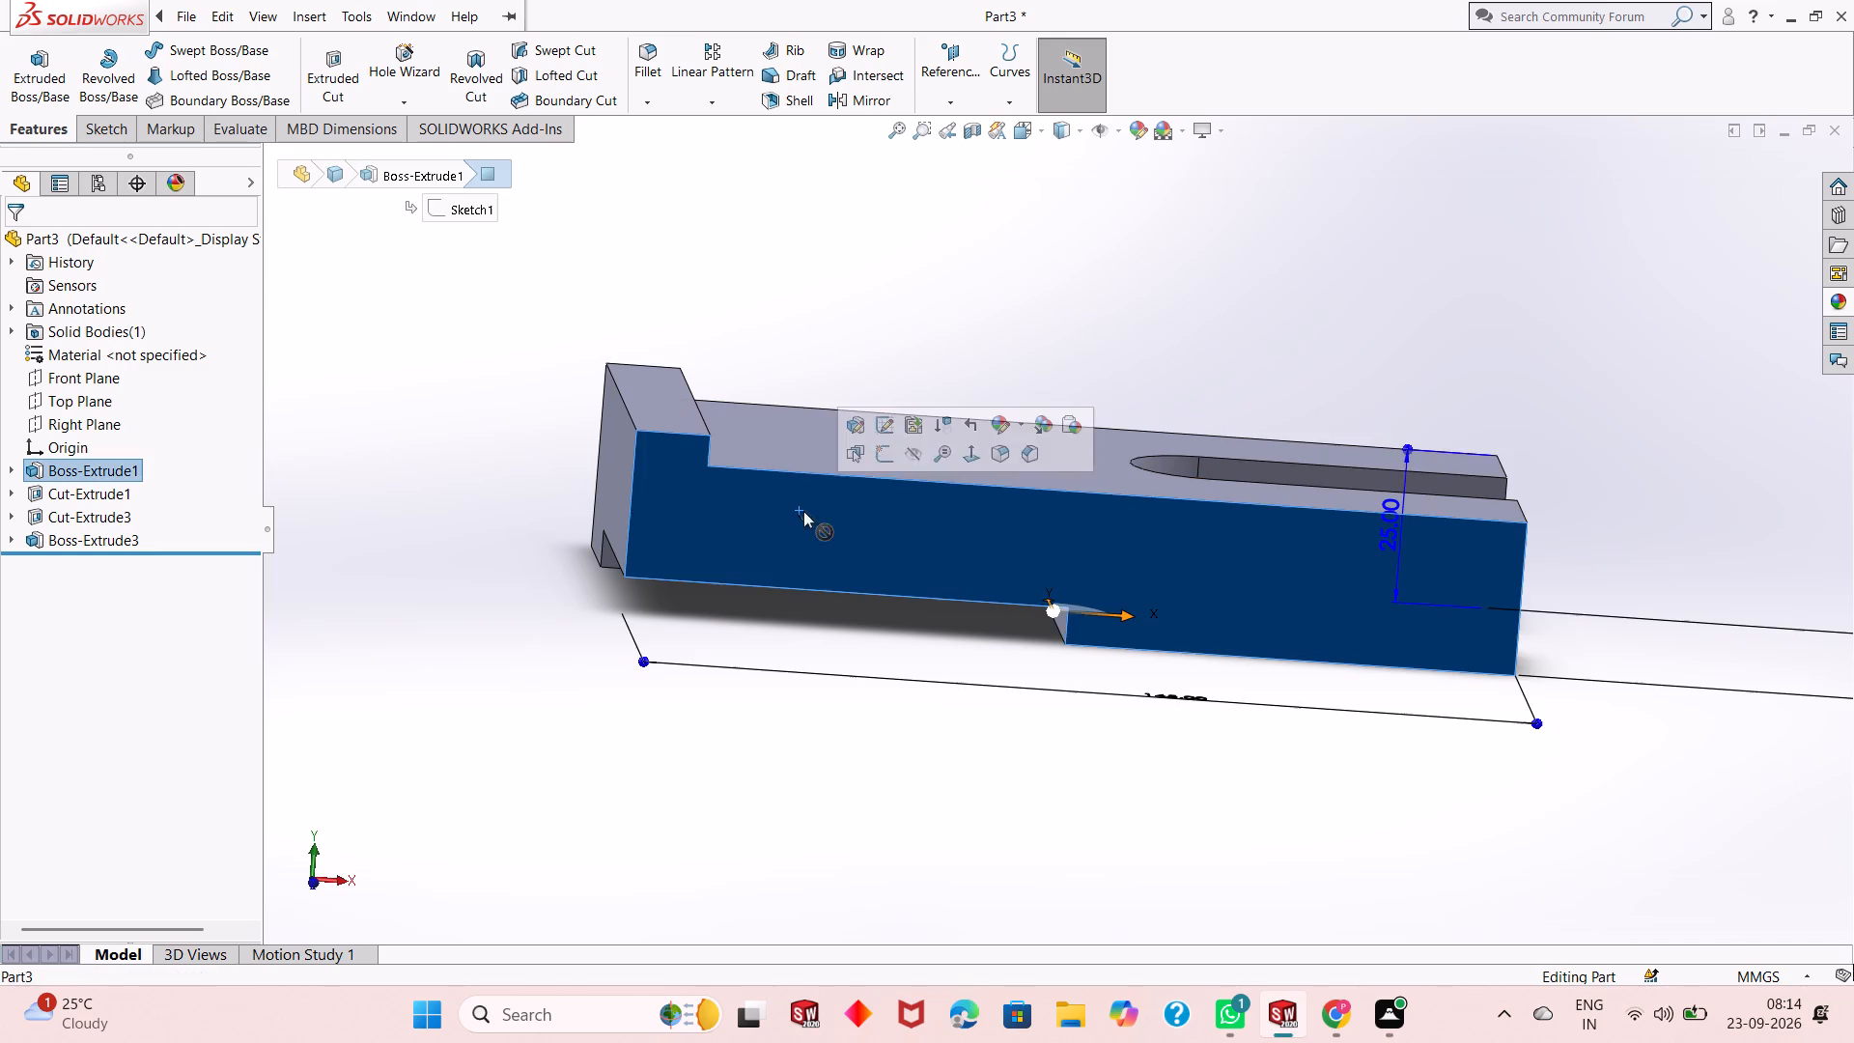
left_click(885, 449)
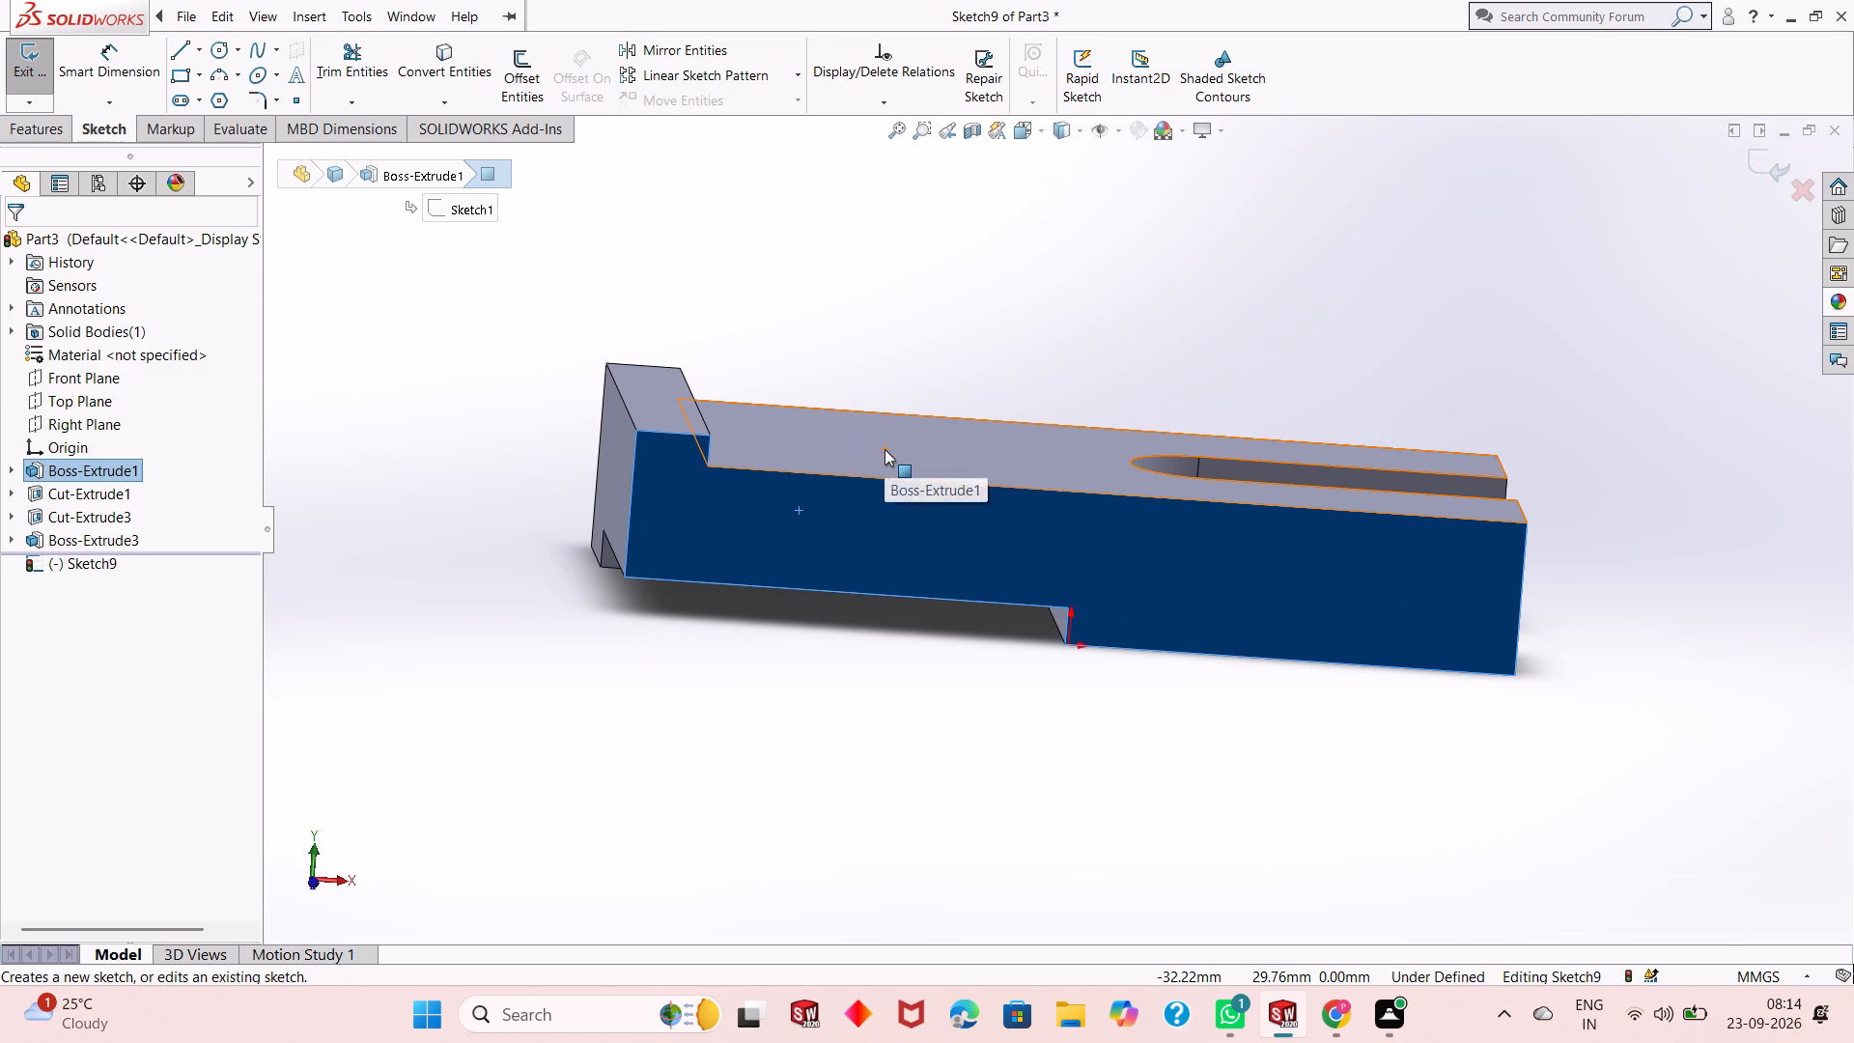
key("ctrl+8")
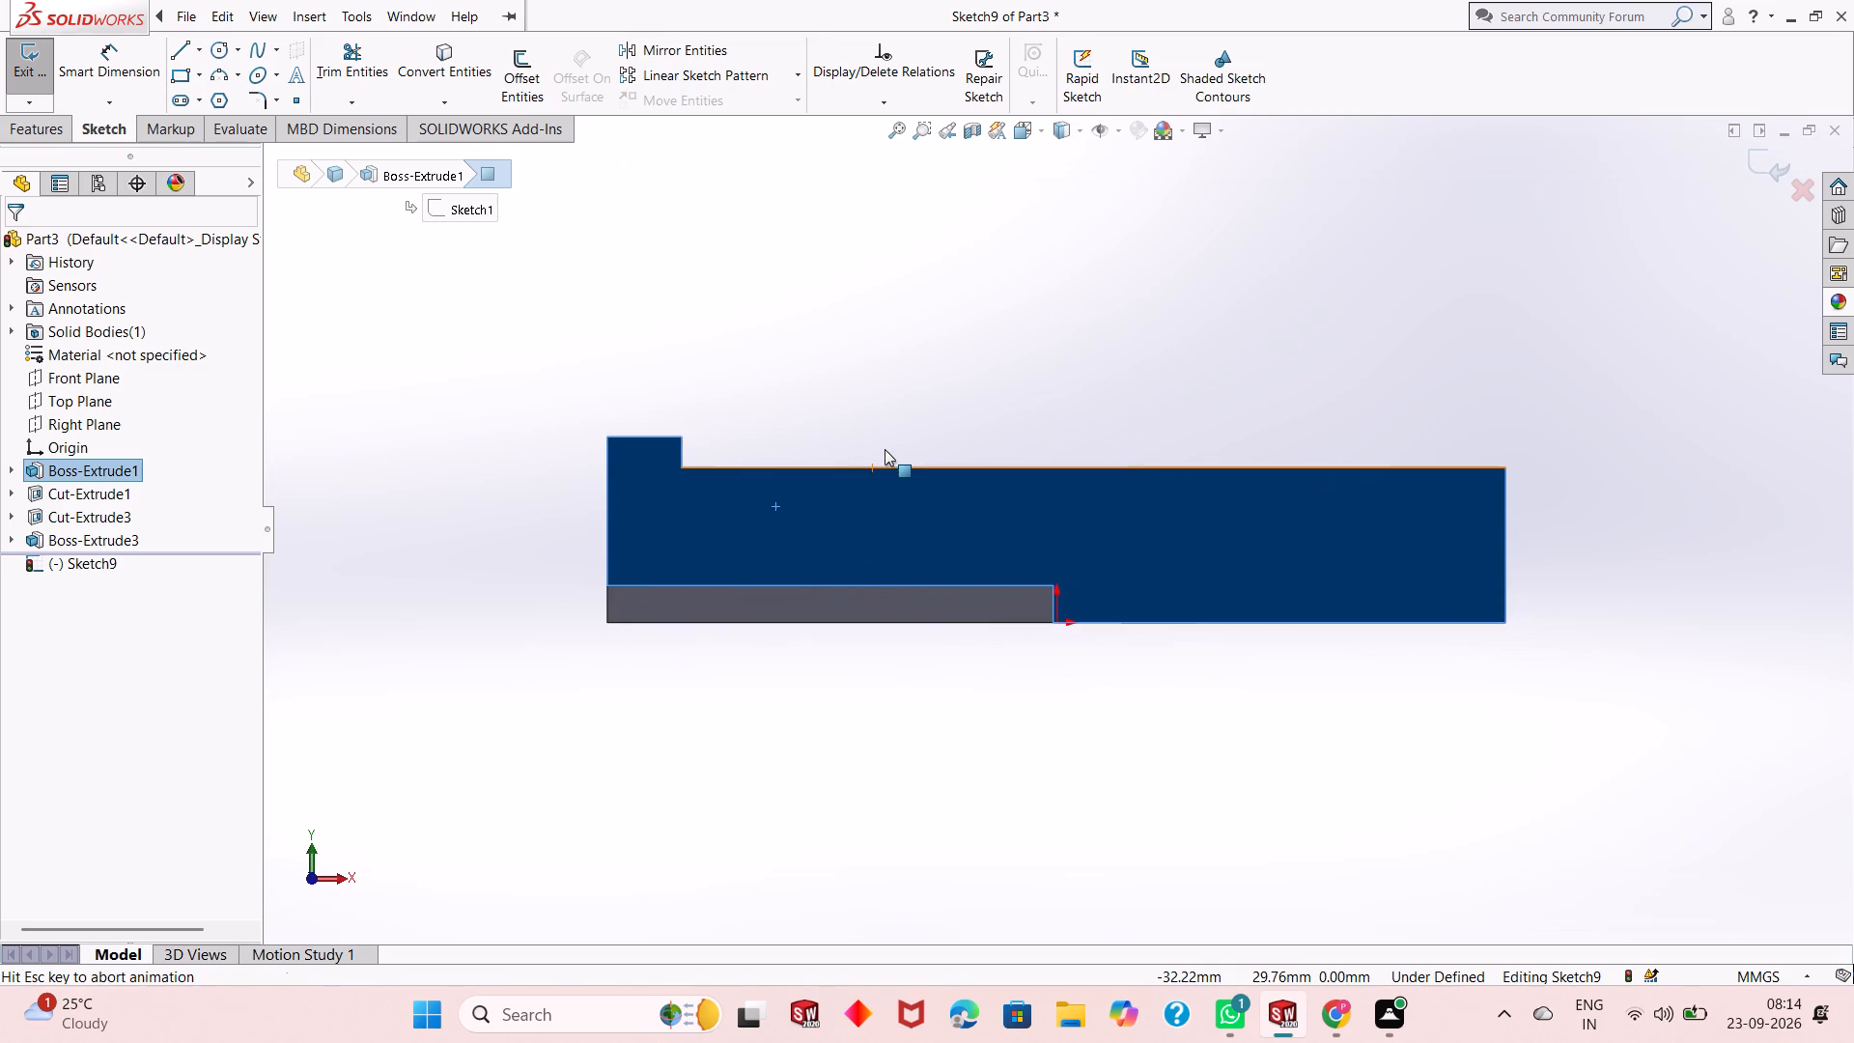
key("Escape")
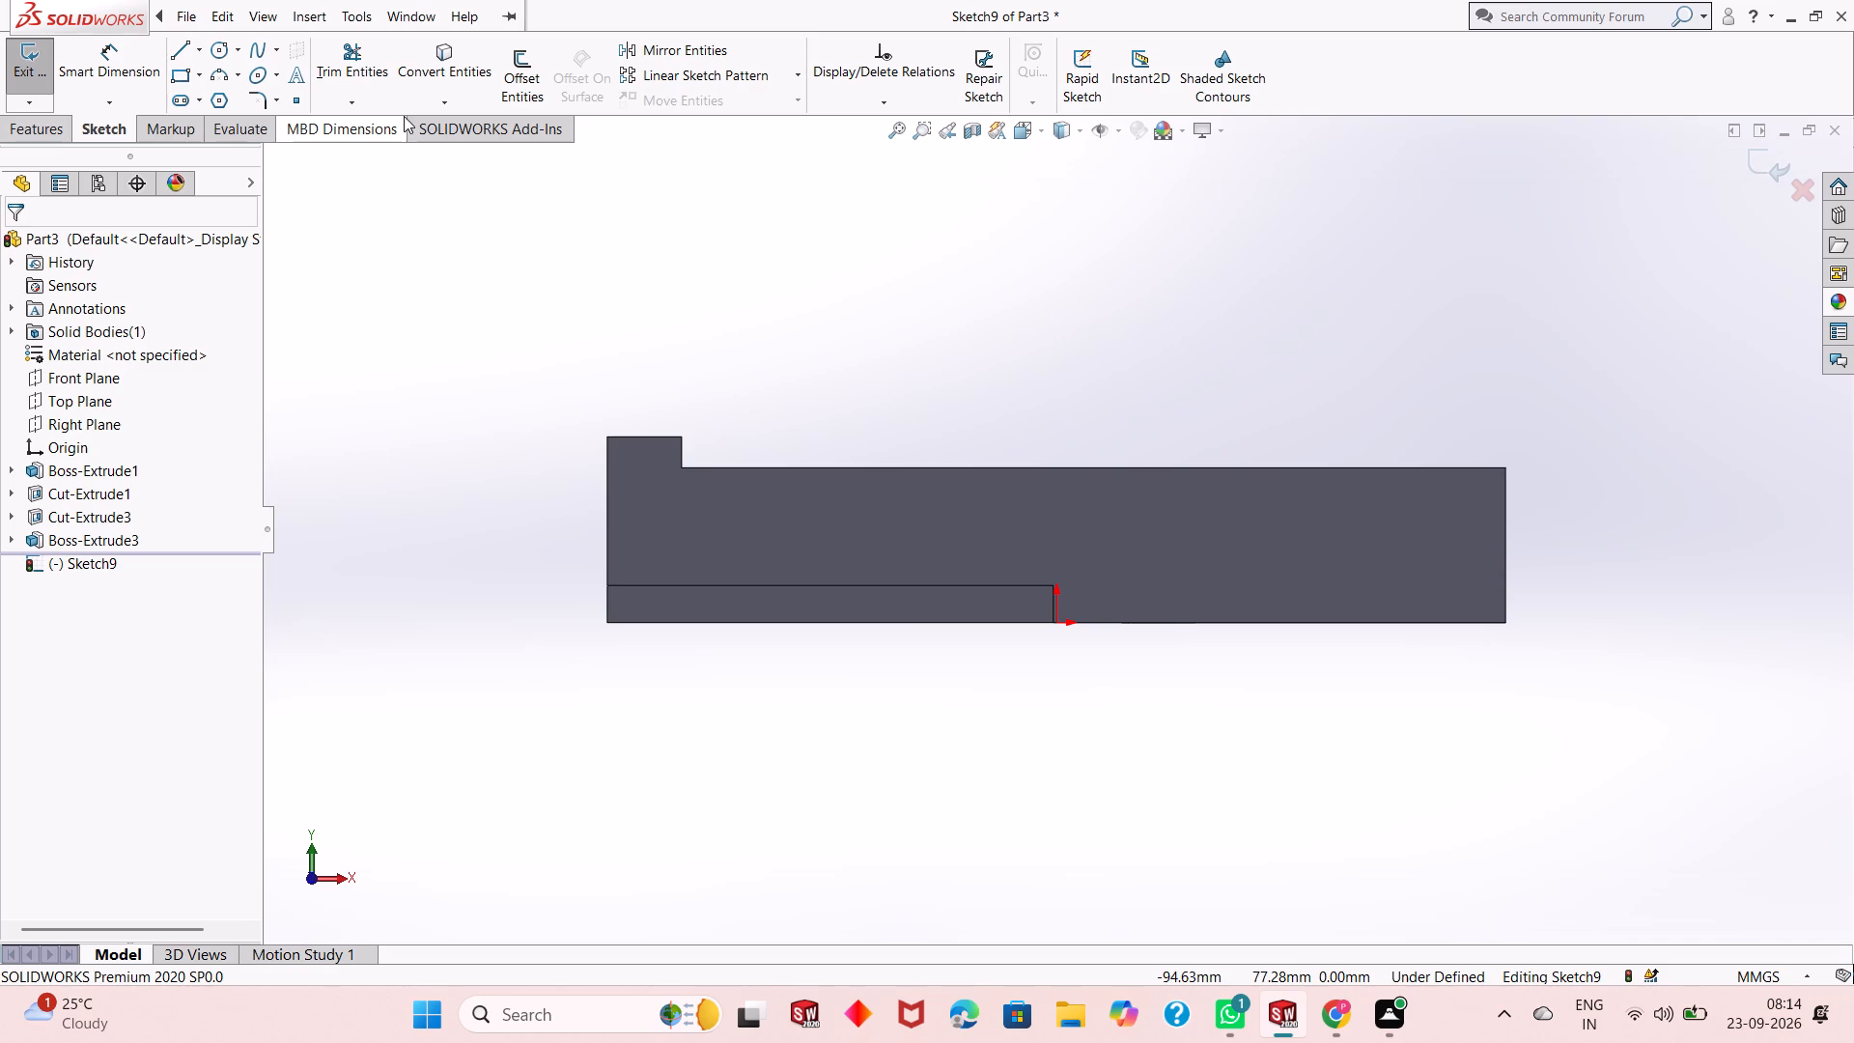
left_click(175, 57)
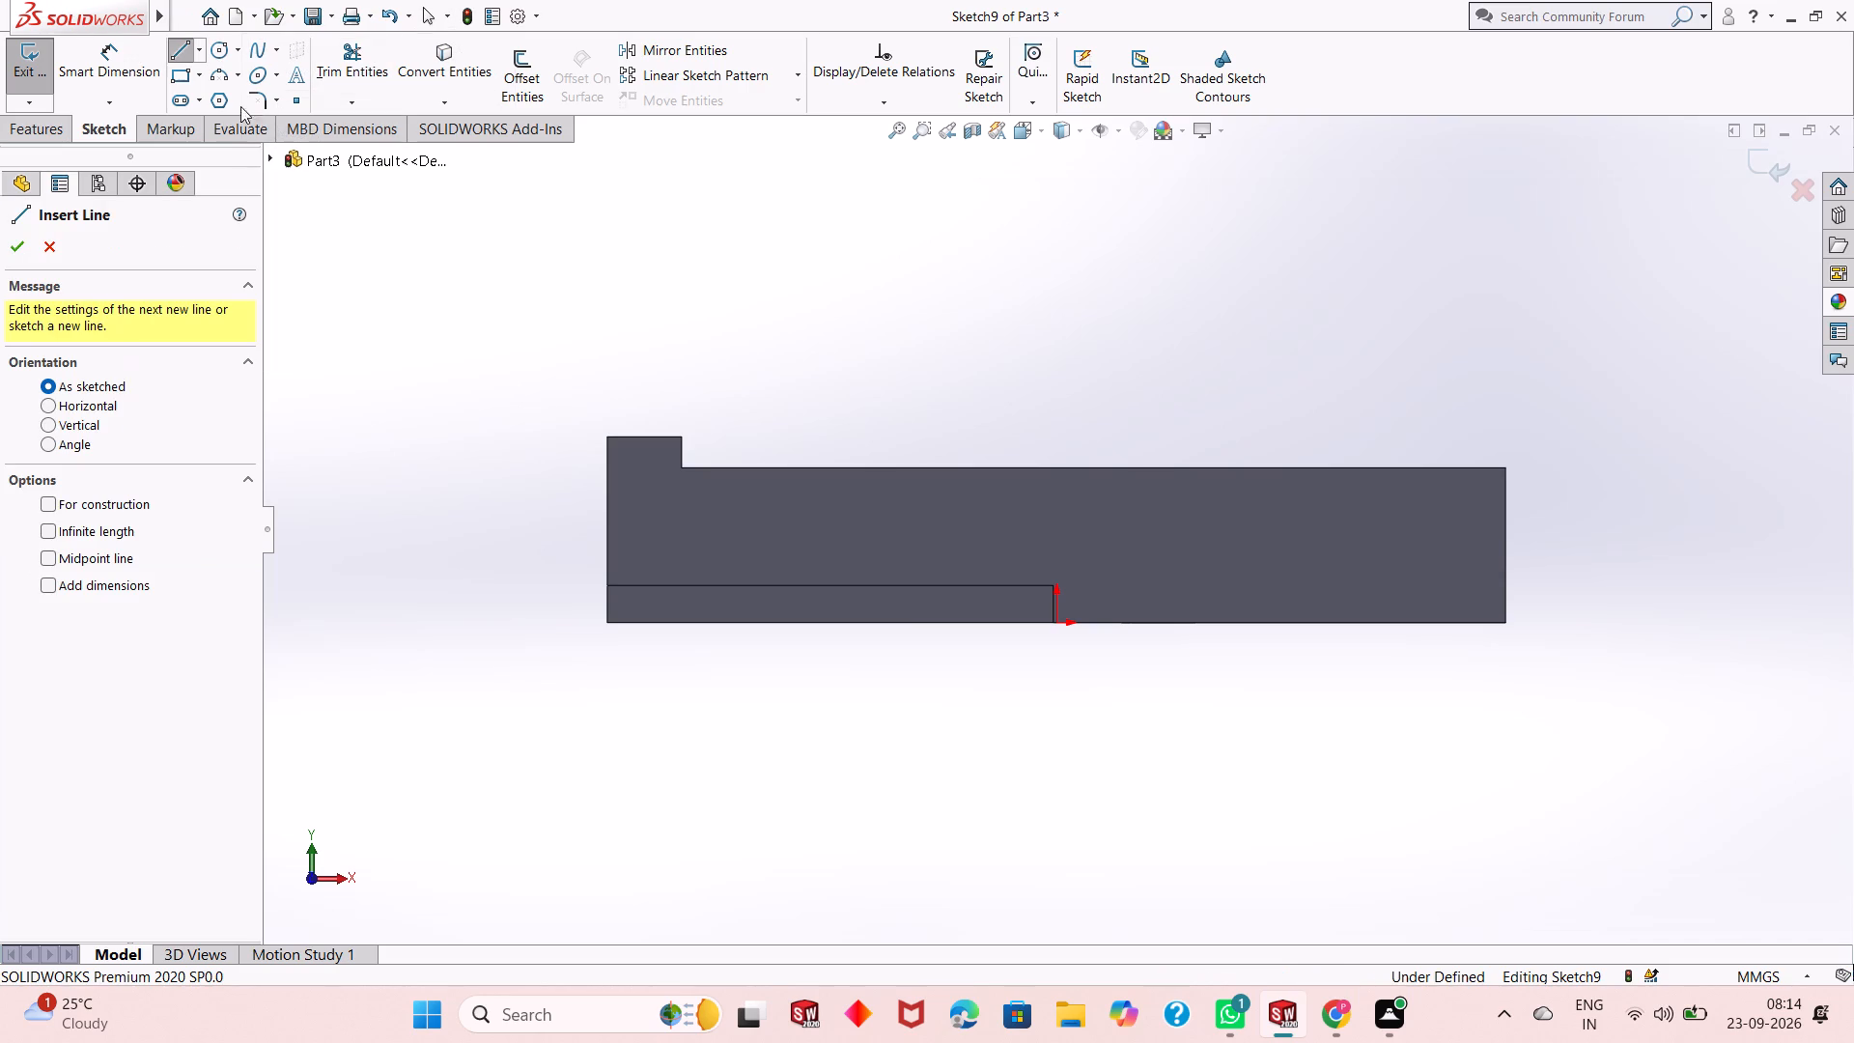
left_click(680, 469)
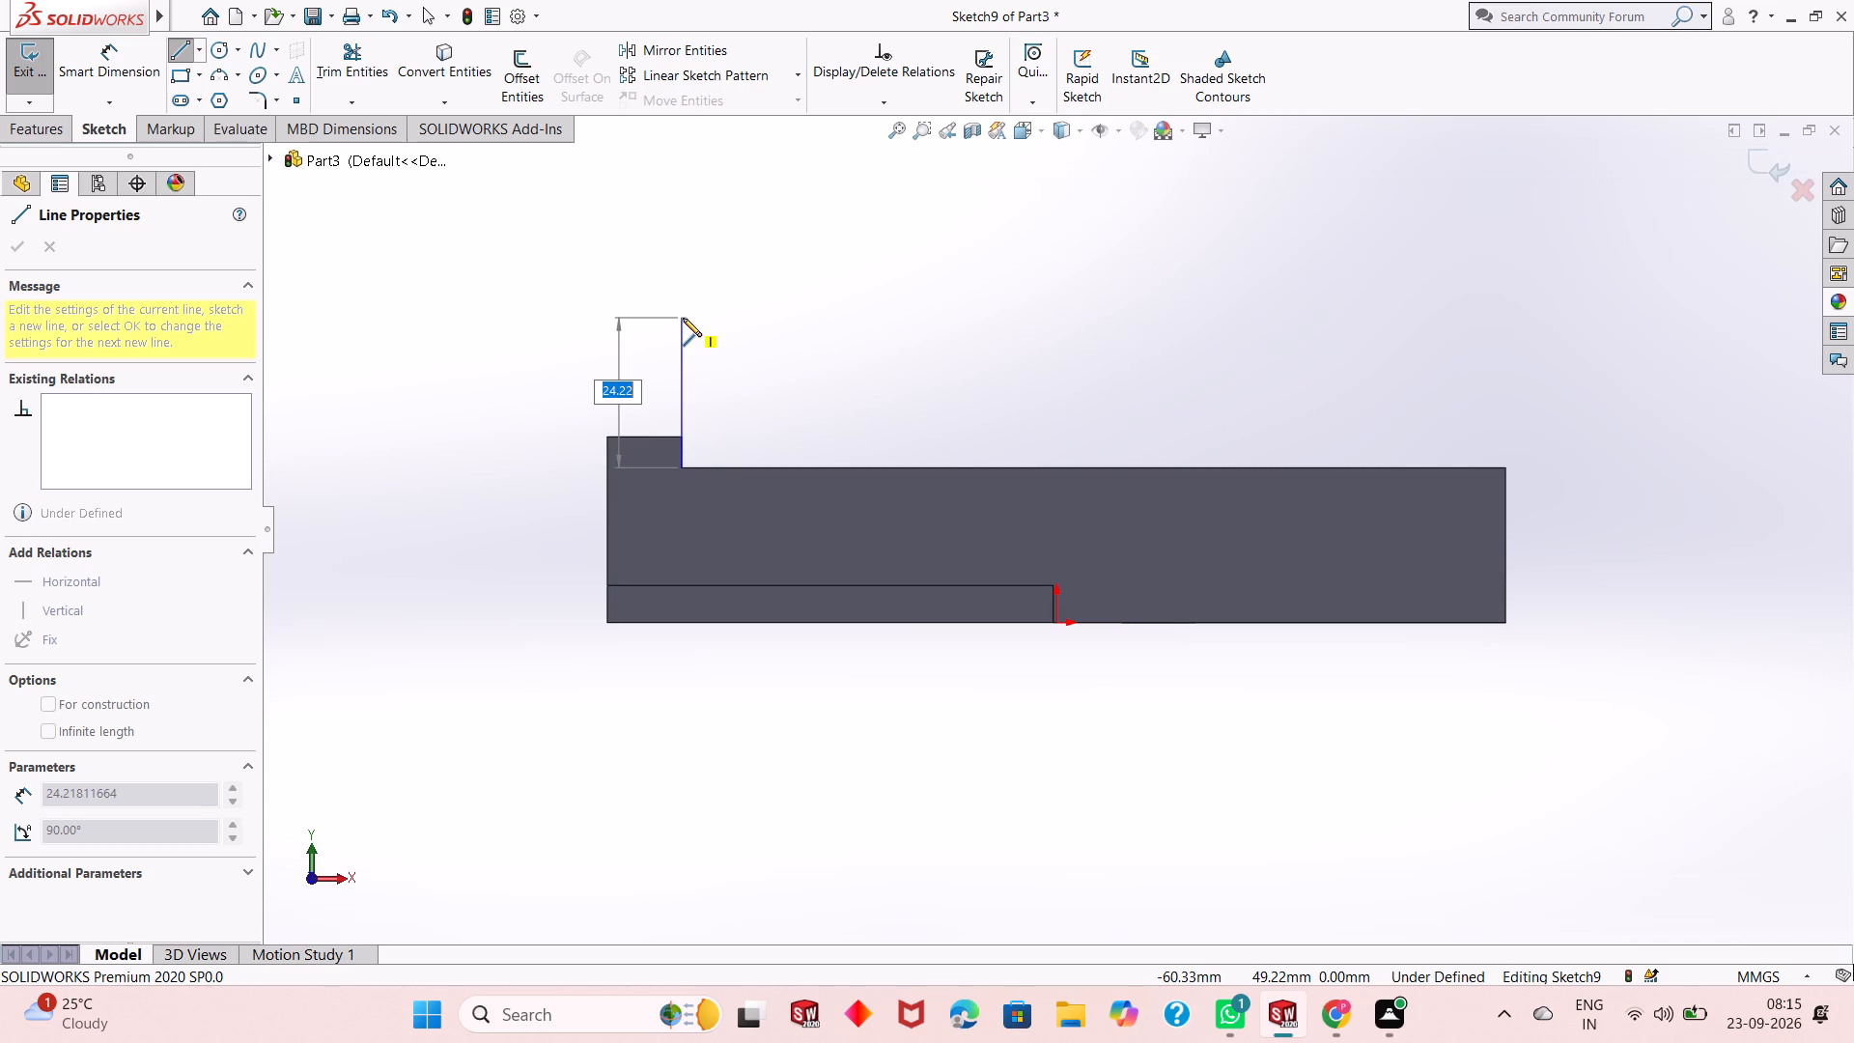
type("26")
key("Return")
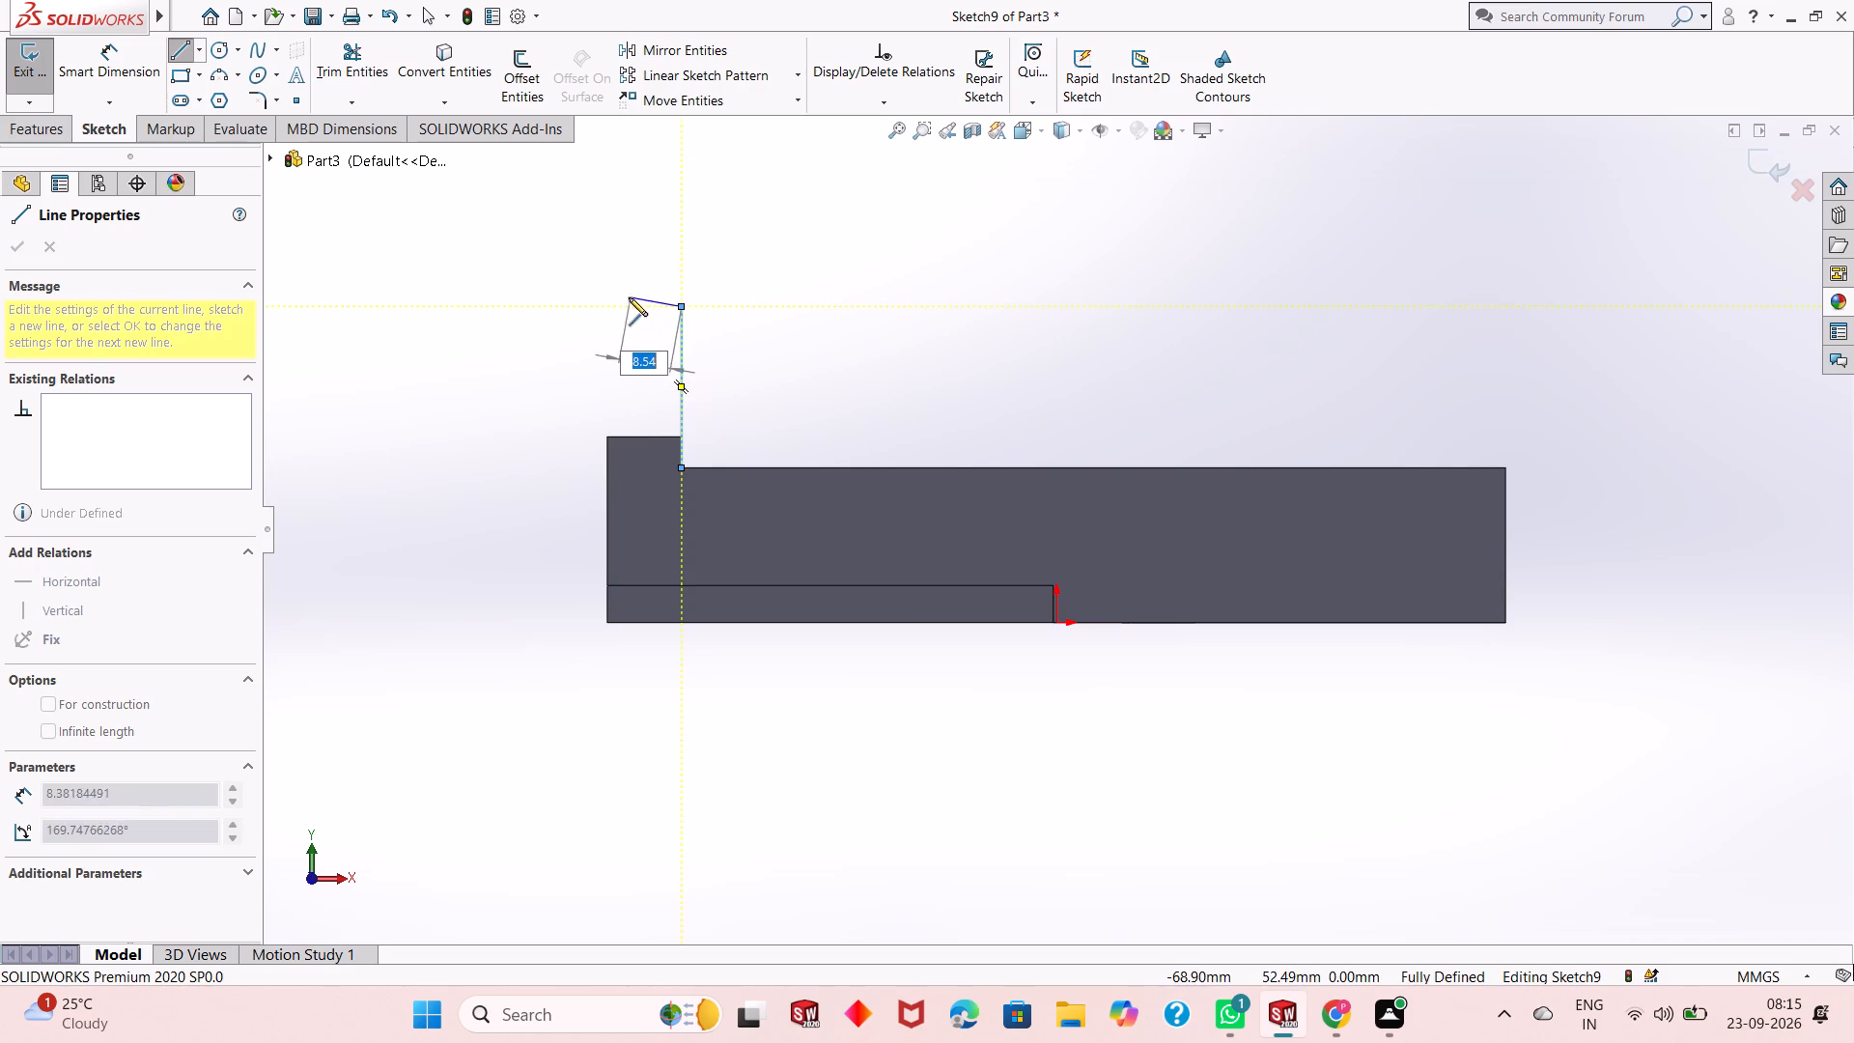
type("12")
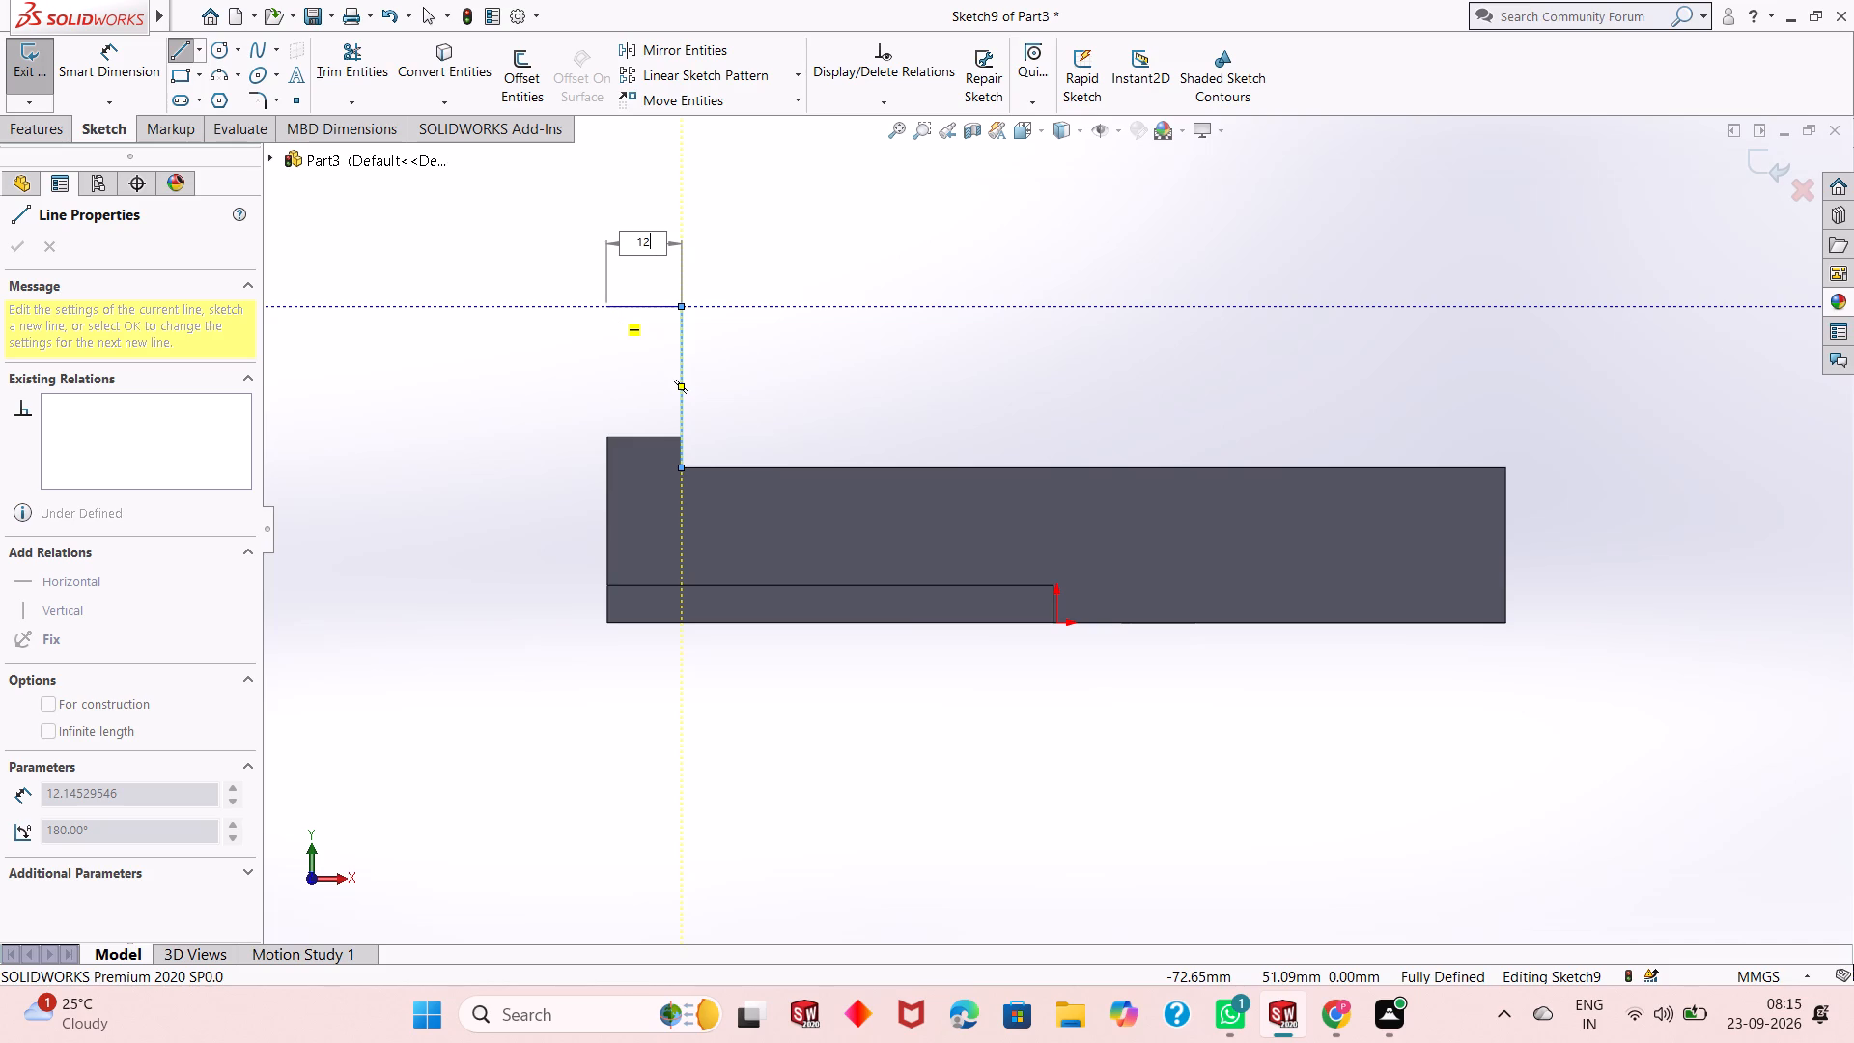
key("Return")
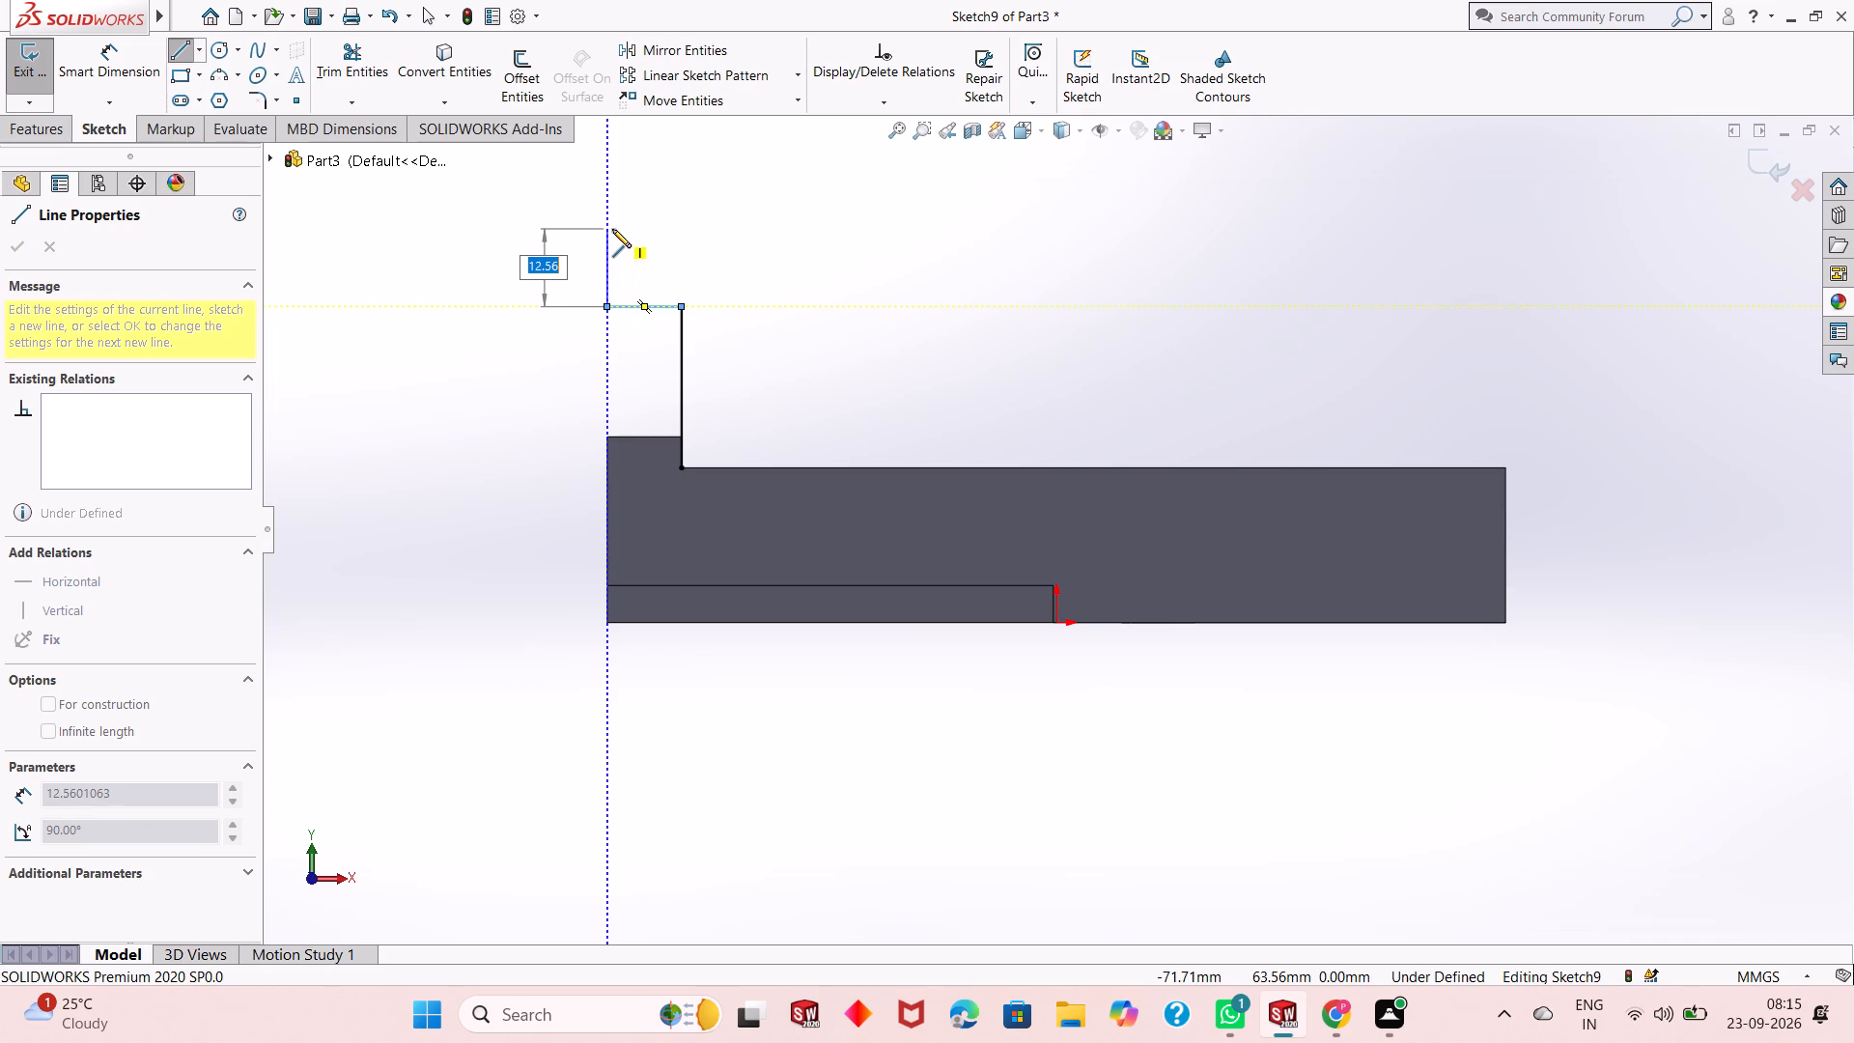
Complete the stepped profile with a 24 mm upward line, a 36 mm horizontal top line, a vertical down to the block's top and a closing line.
key("2")
key("4")
key("Return")
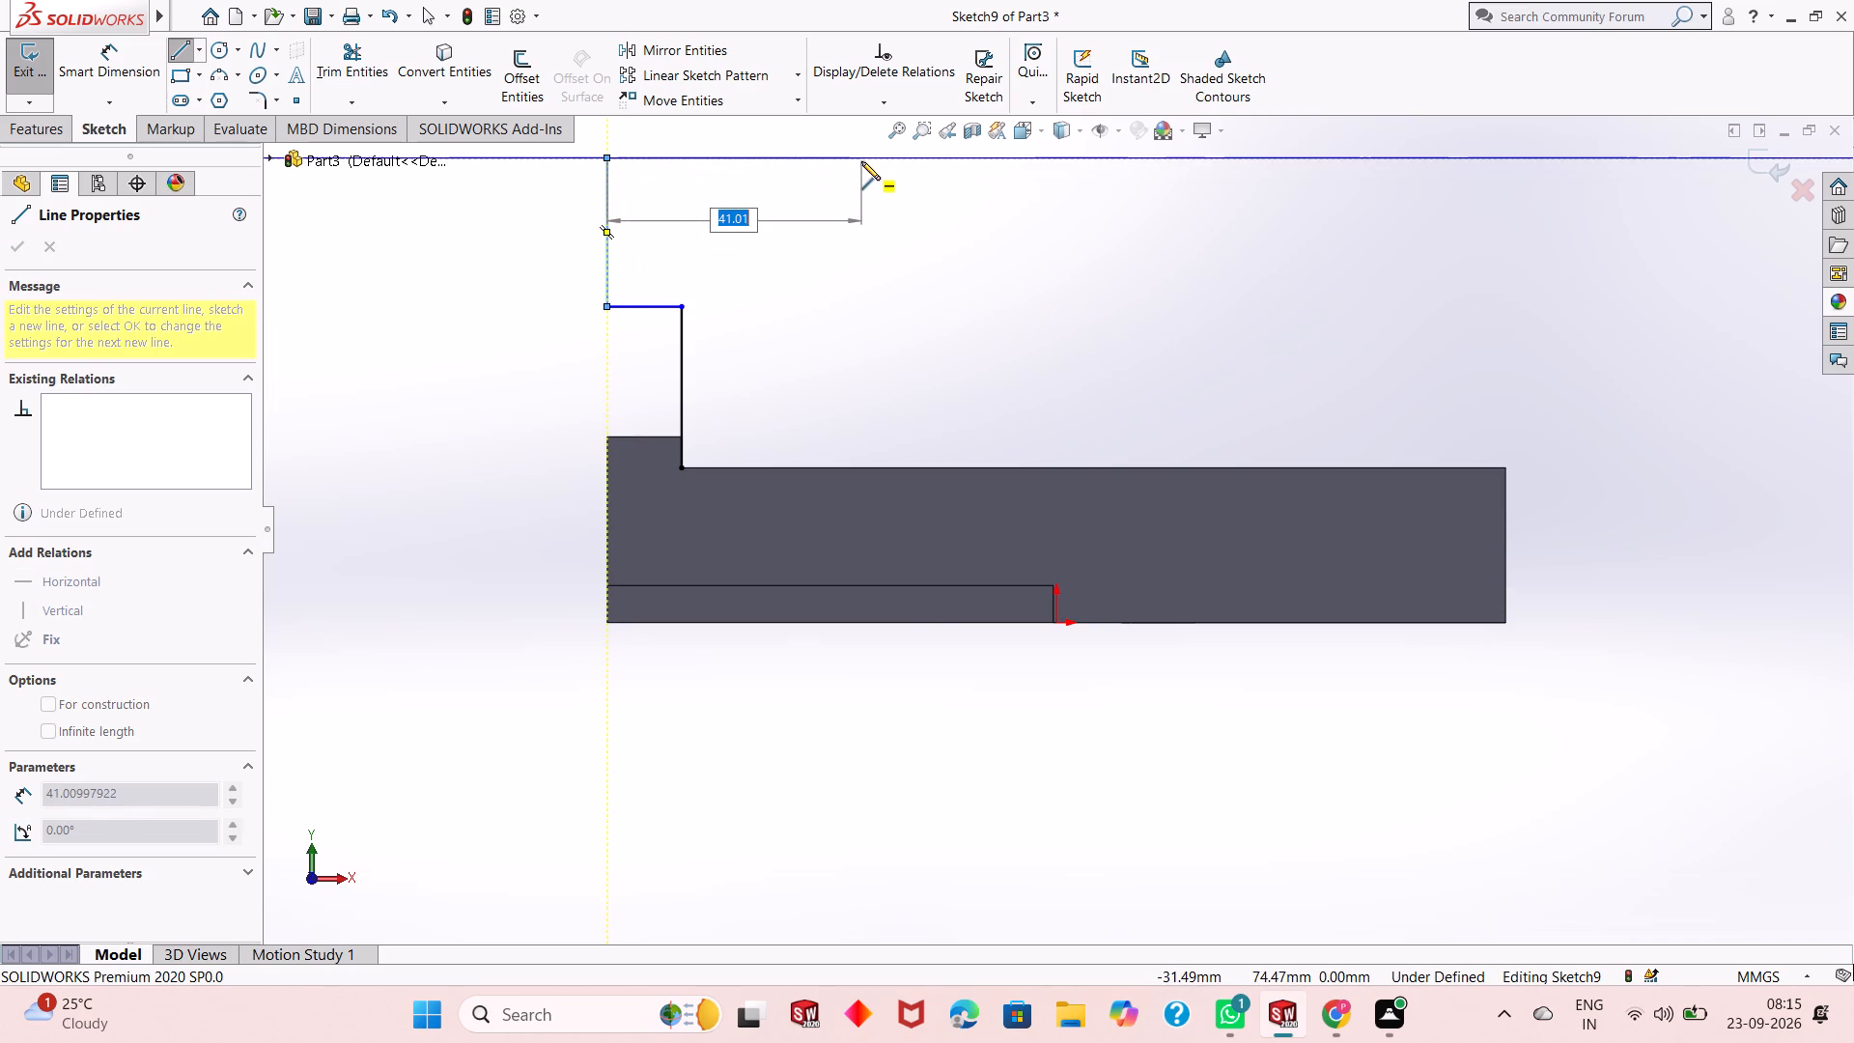
type("36")
key("Return")
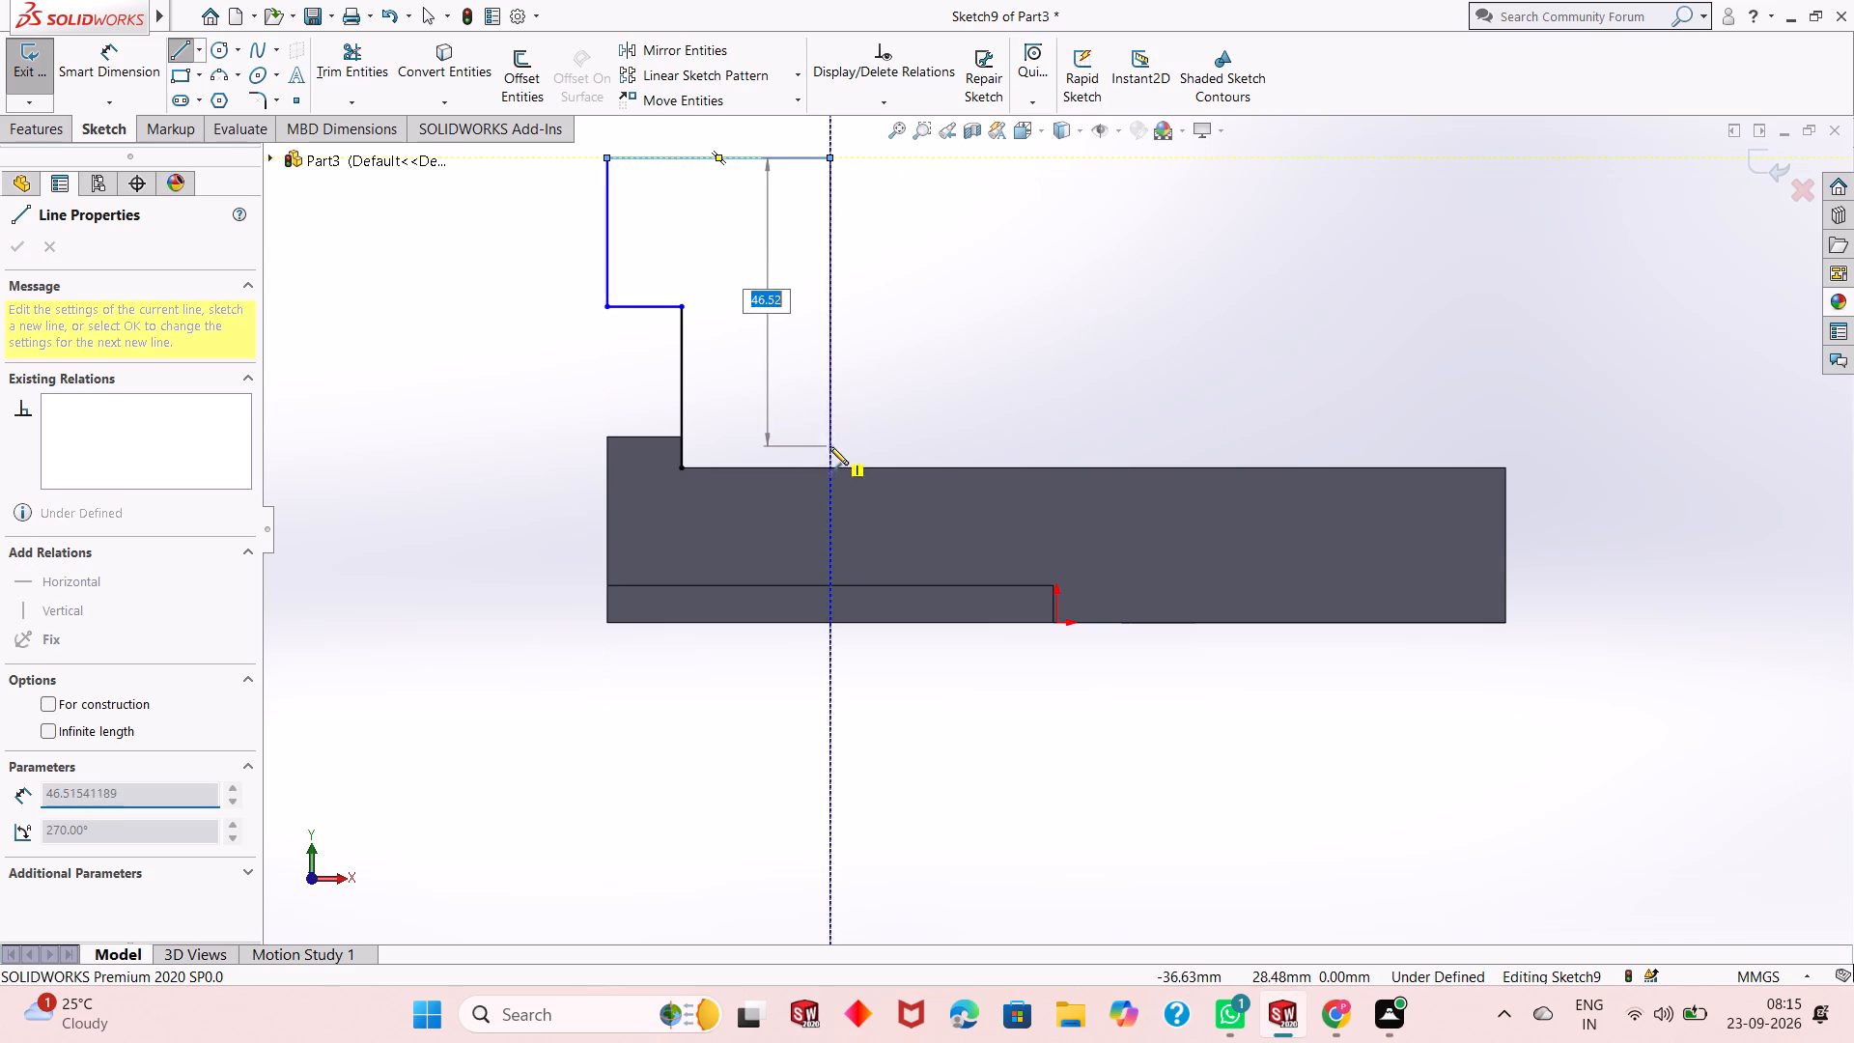
left_click(829, 468)
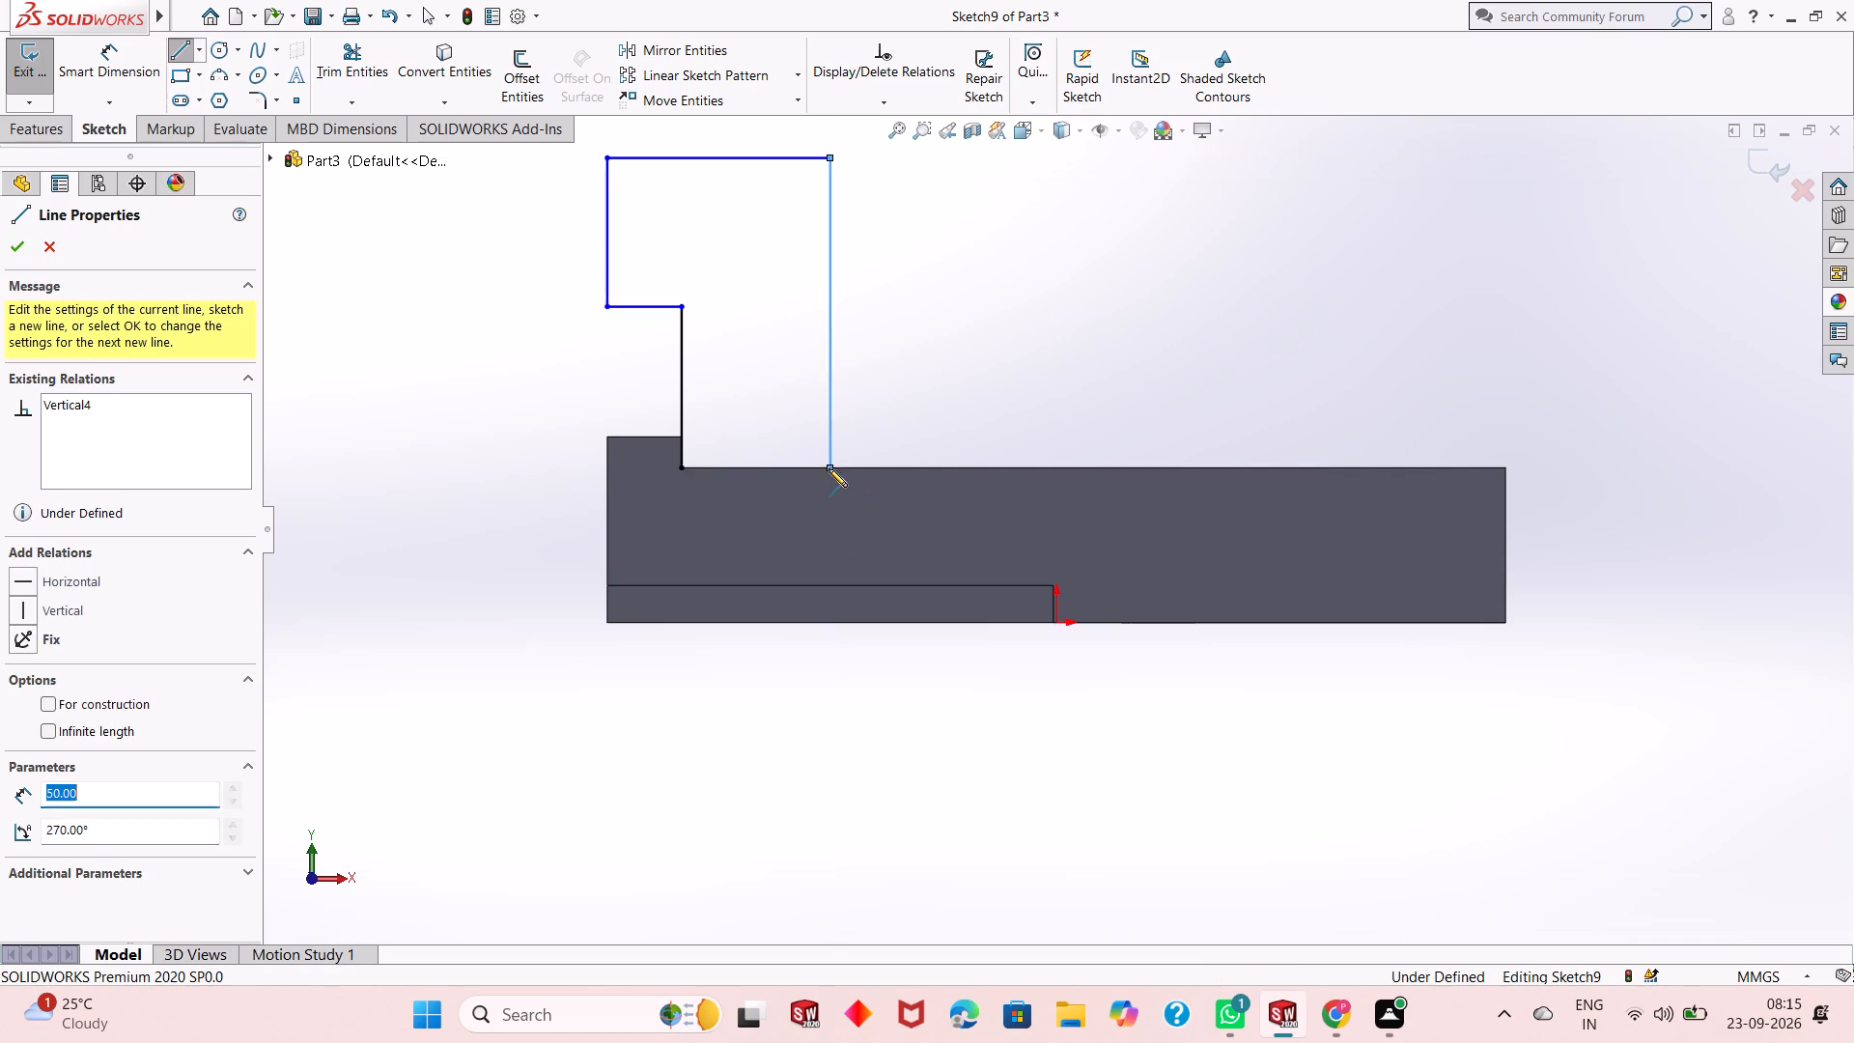
left_click(678, 465)
right_click(677, 466)
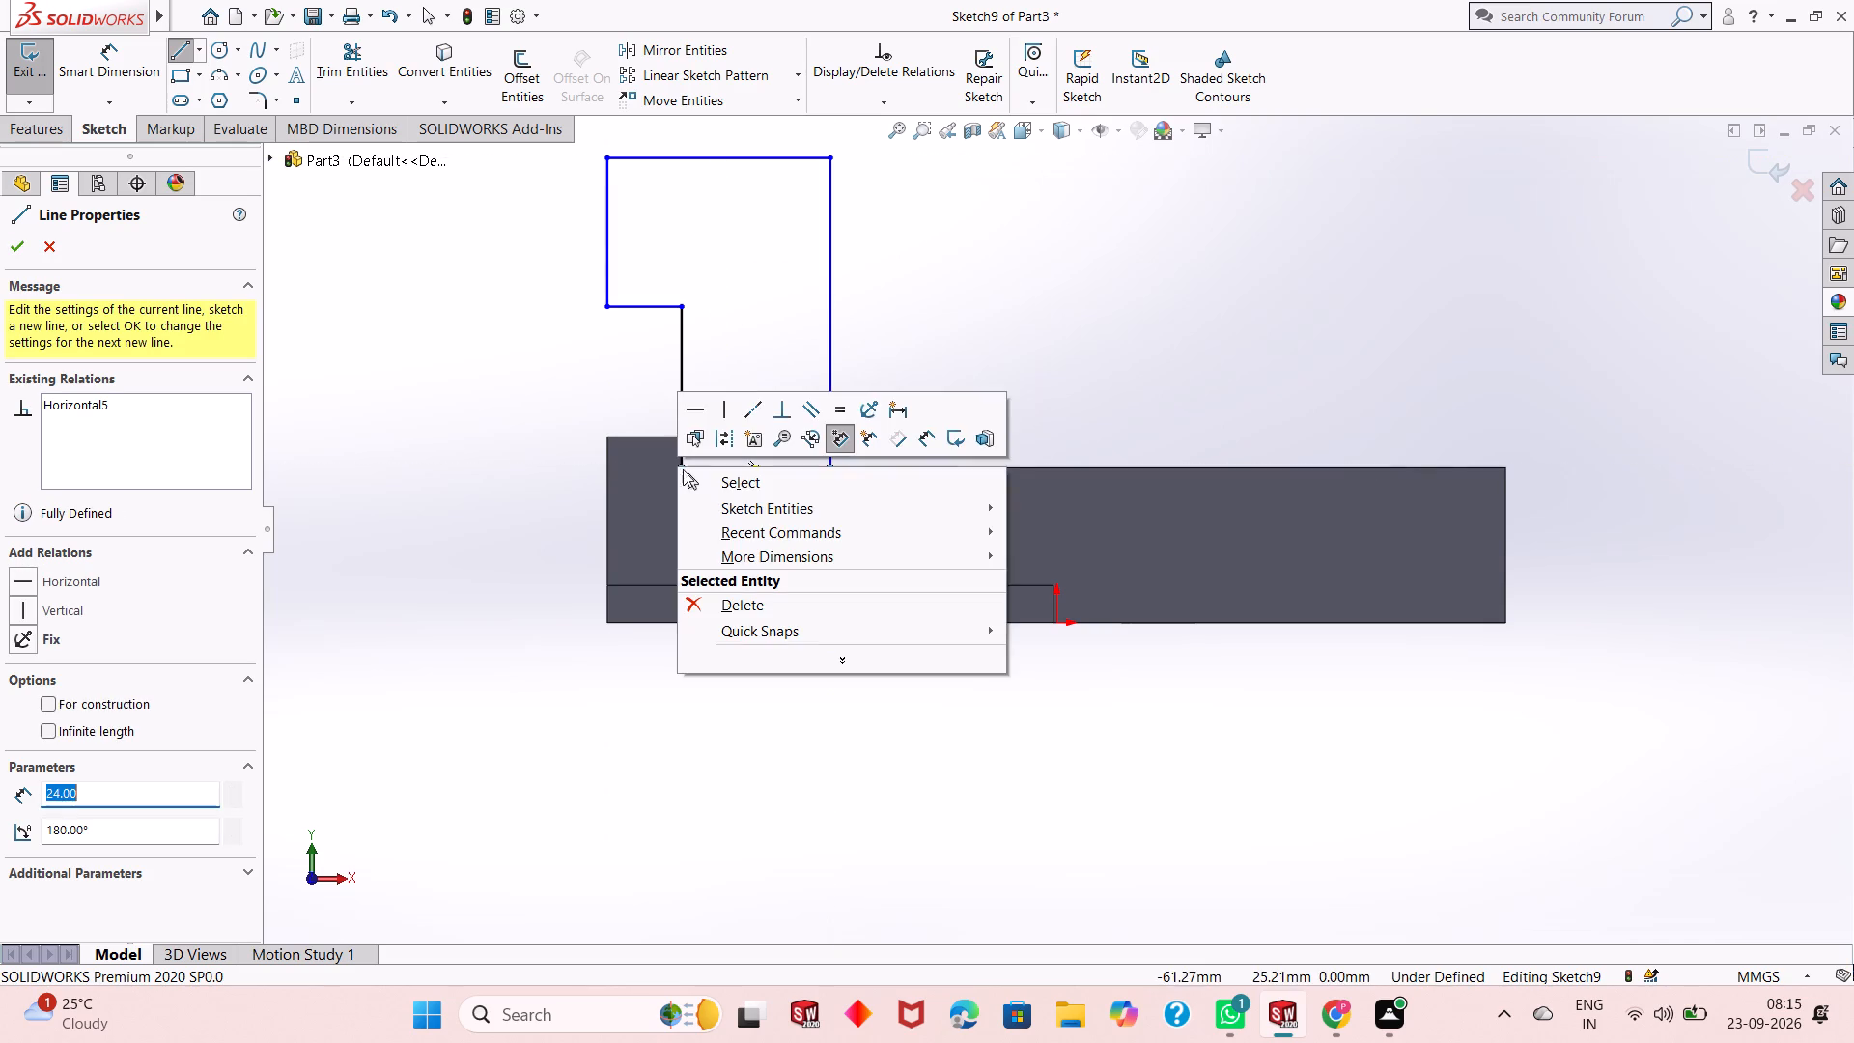
left_click(720, 480)
scroll(819, 363, "up", 1)
scroll(819, 362, "down", 1)
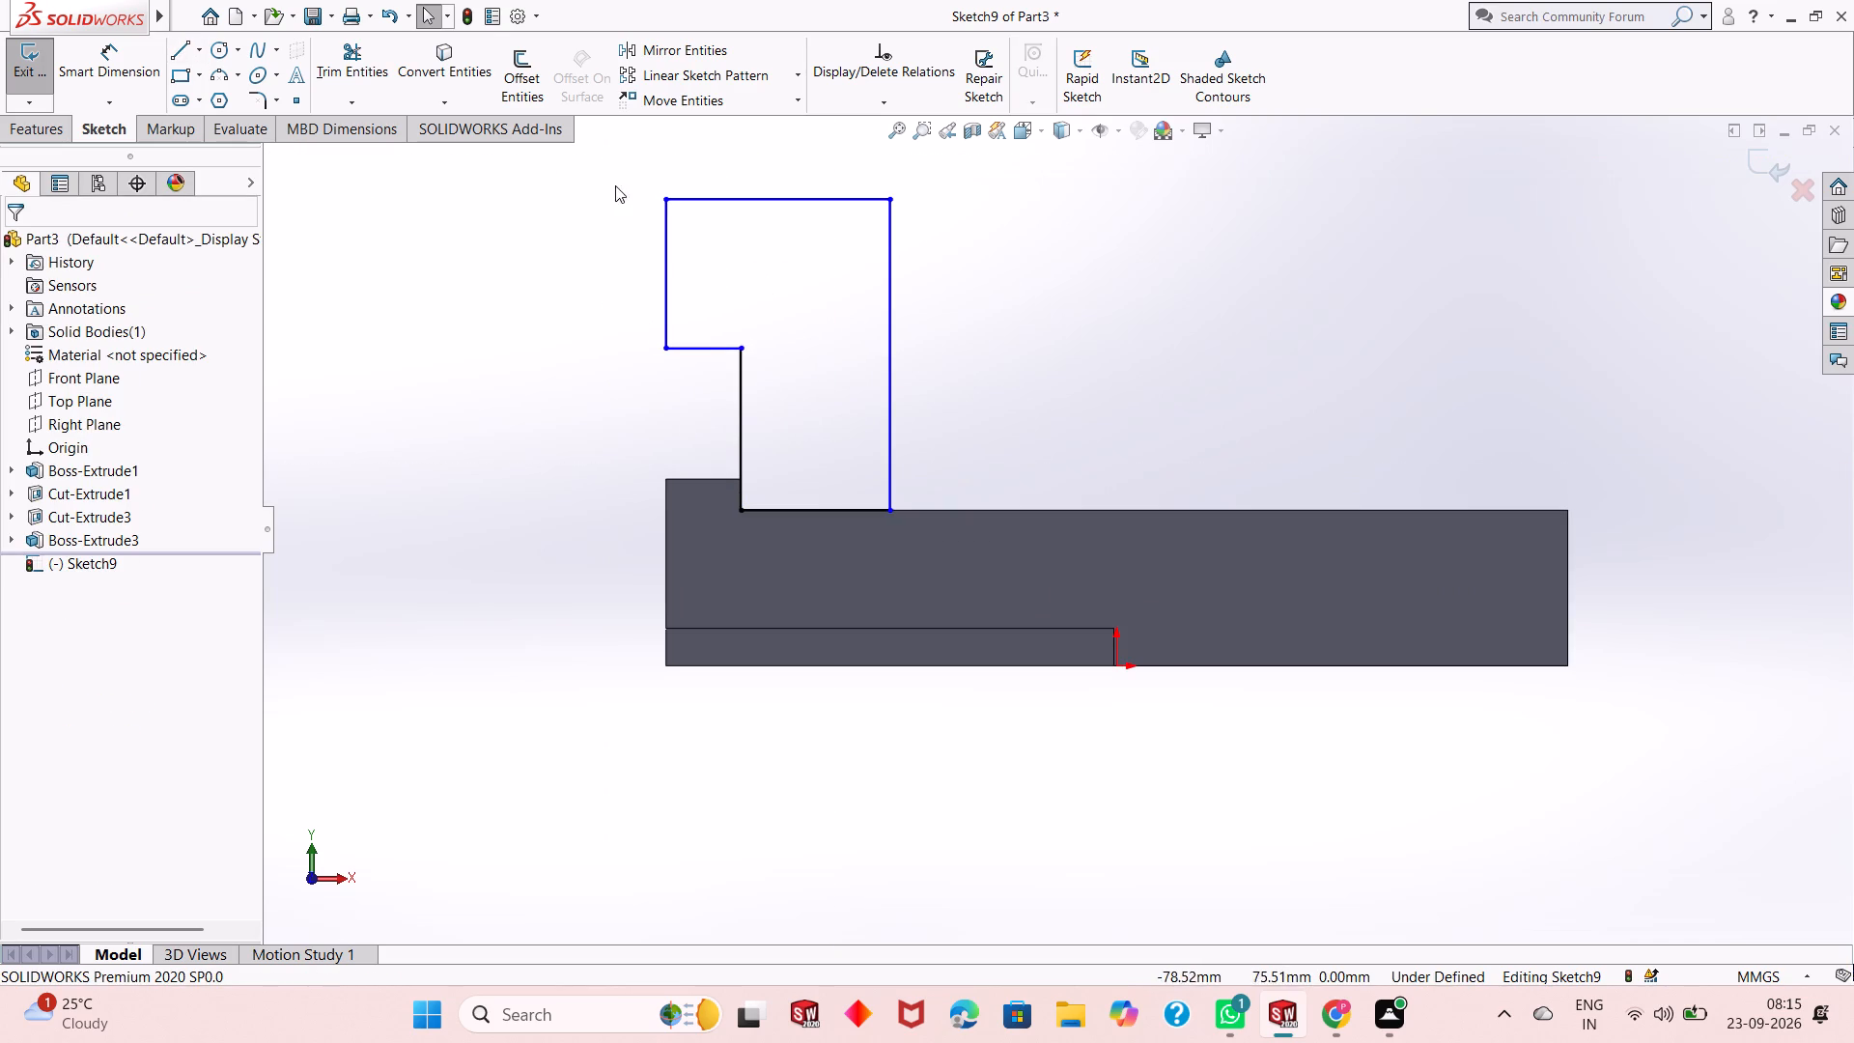
Dimension the stepped profile's lower vertical line above the strip's inner foot and its short horizontal step line.
left_click(121, 64)
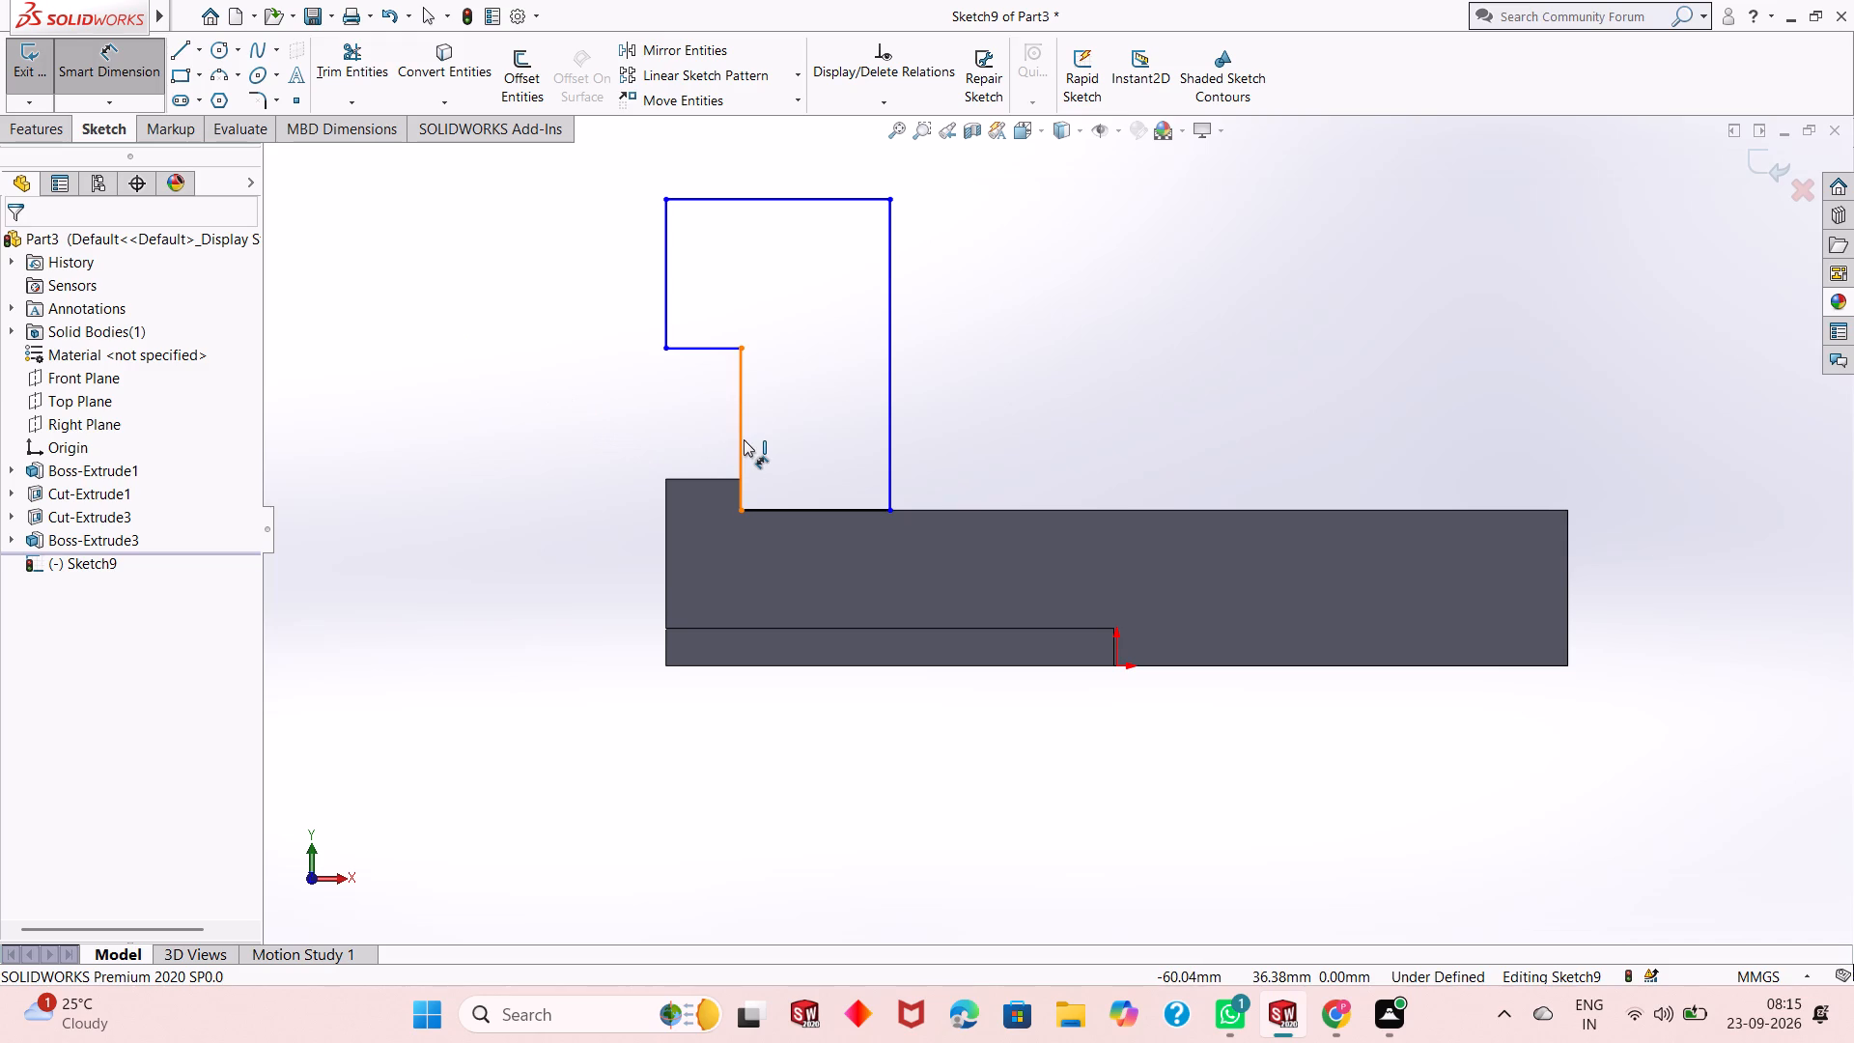
left_click(744, 438)
left_click(461, 467)
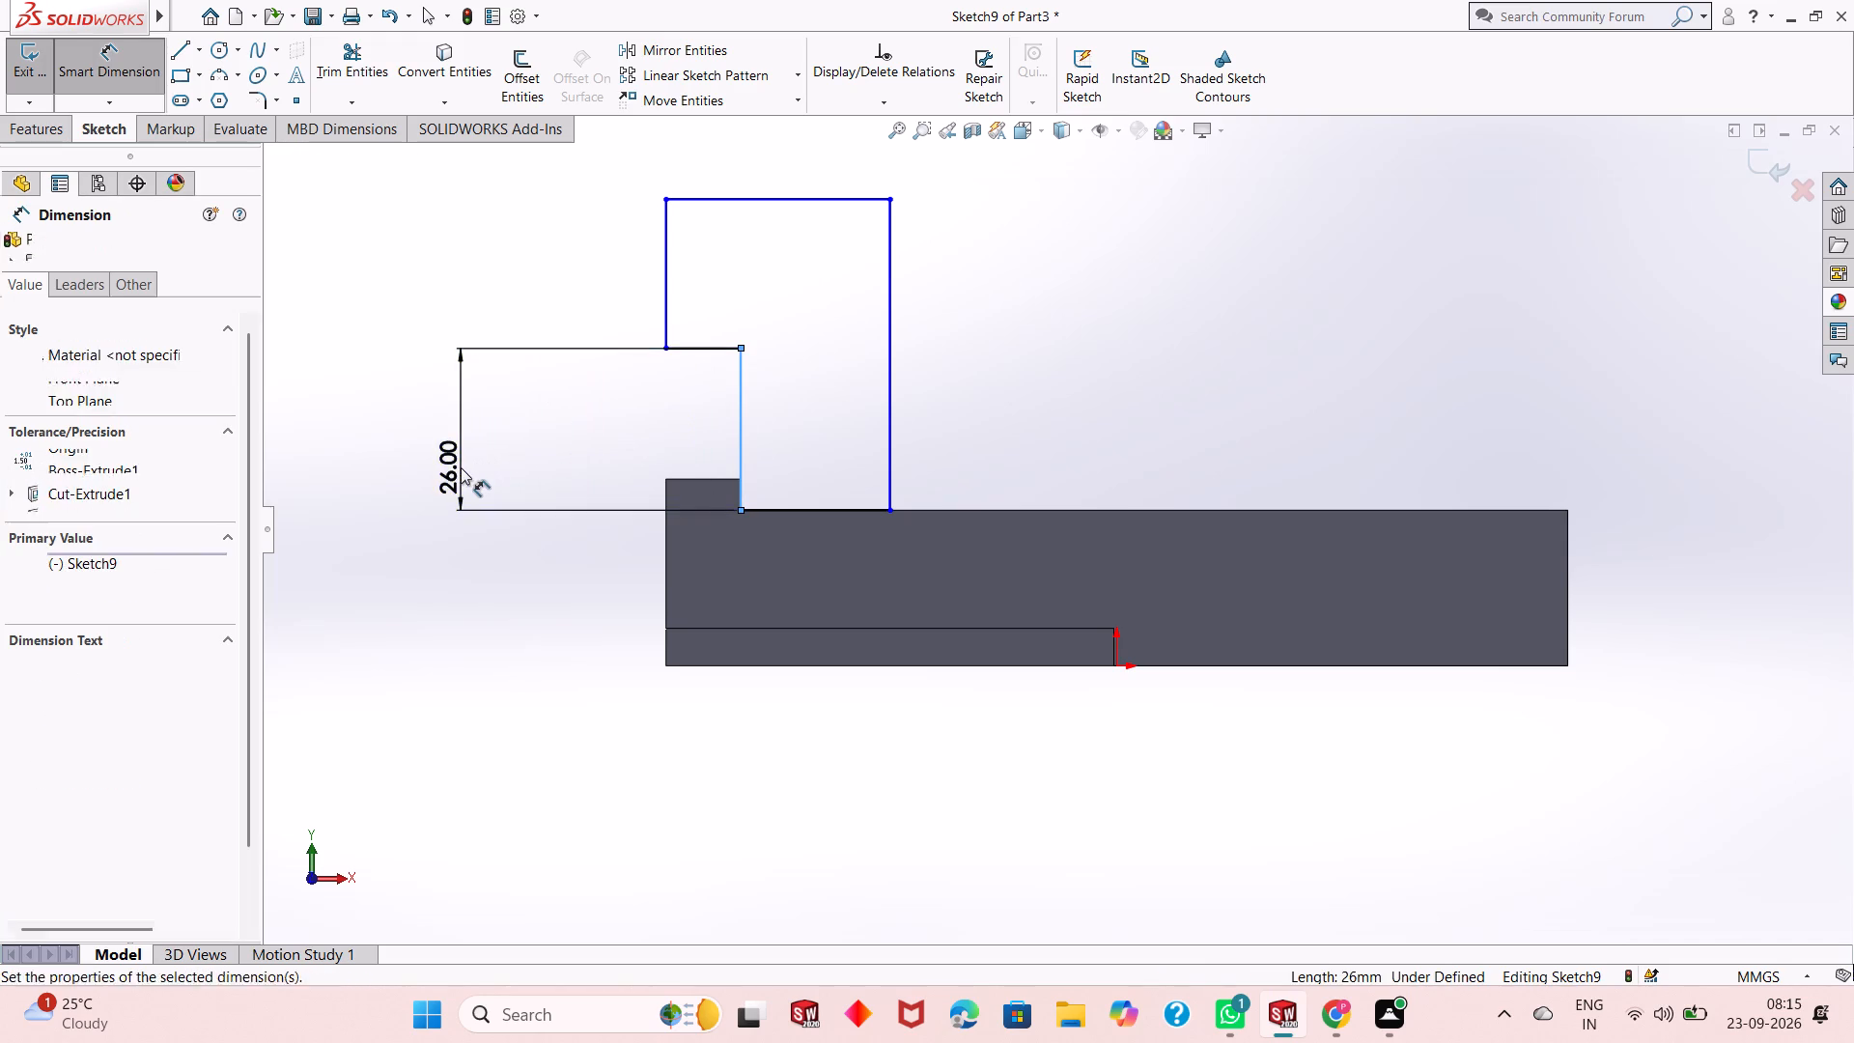
left_click(368, 434)
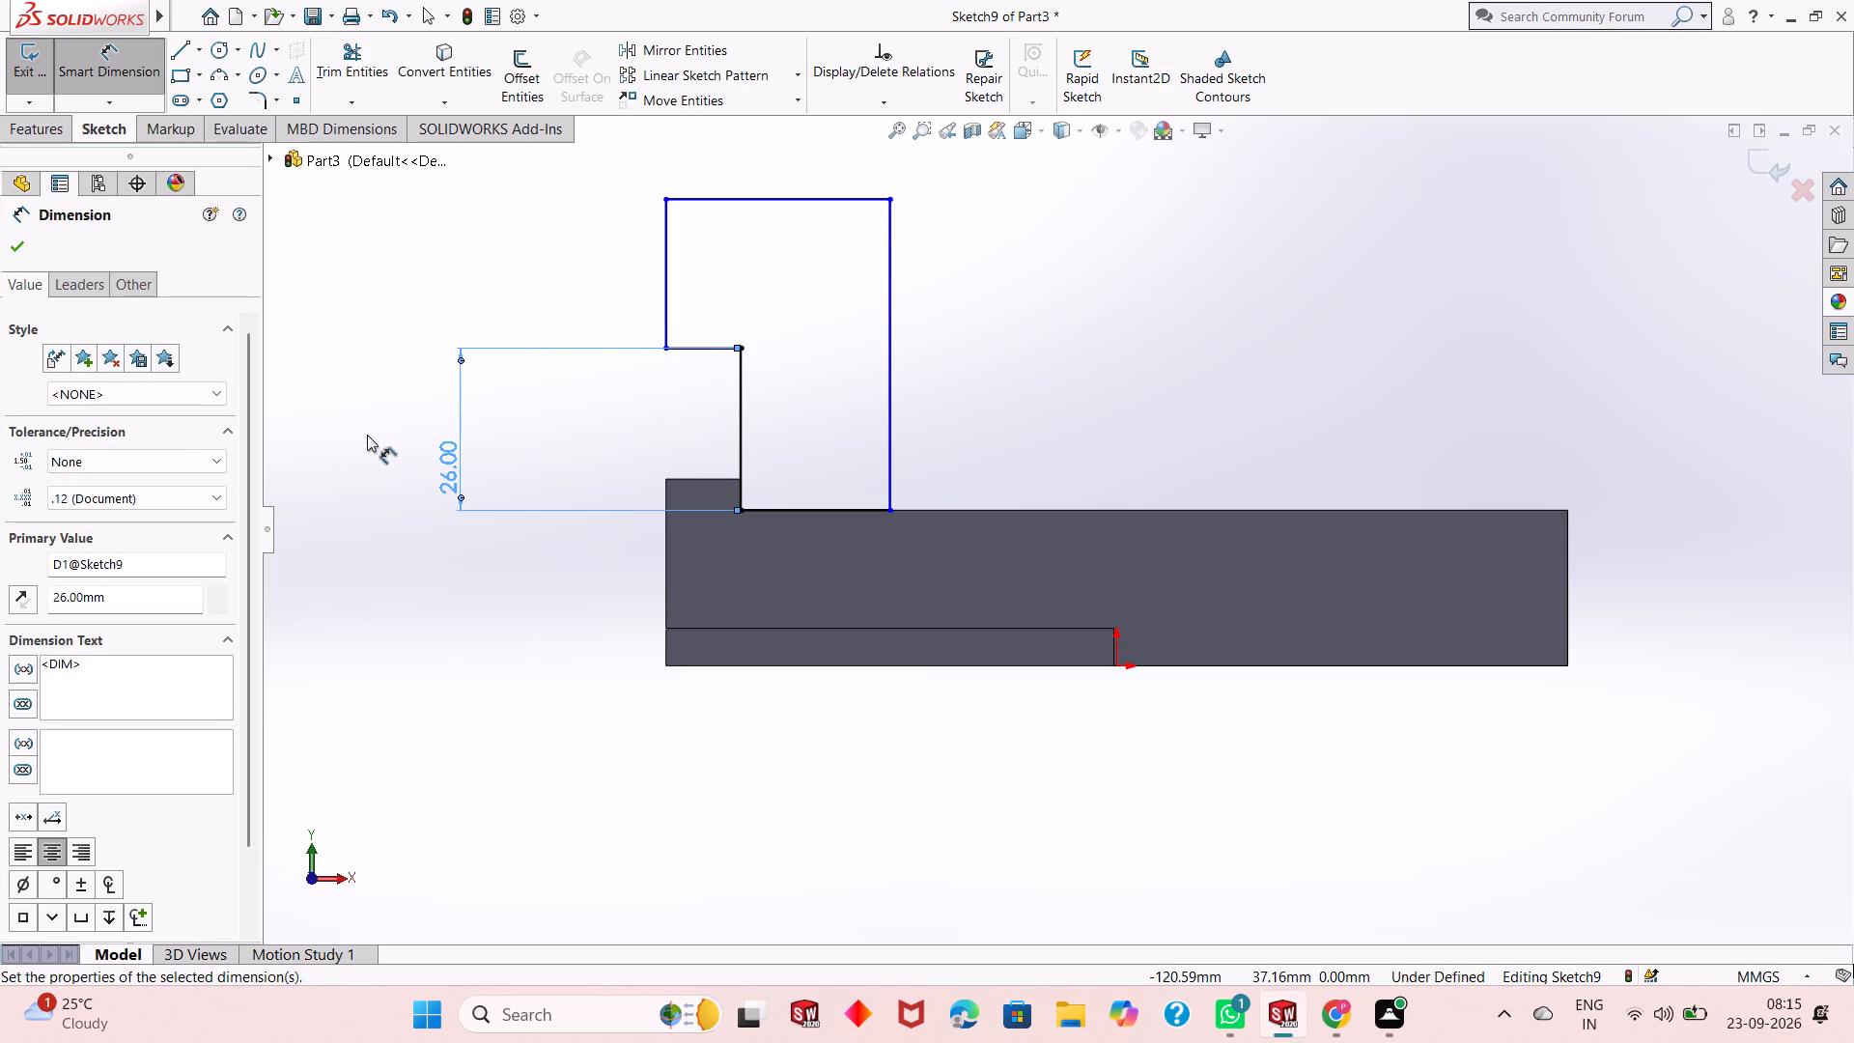
left_click(706, 354)
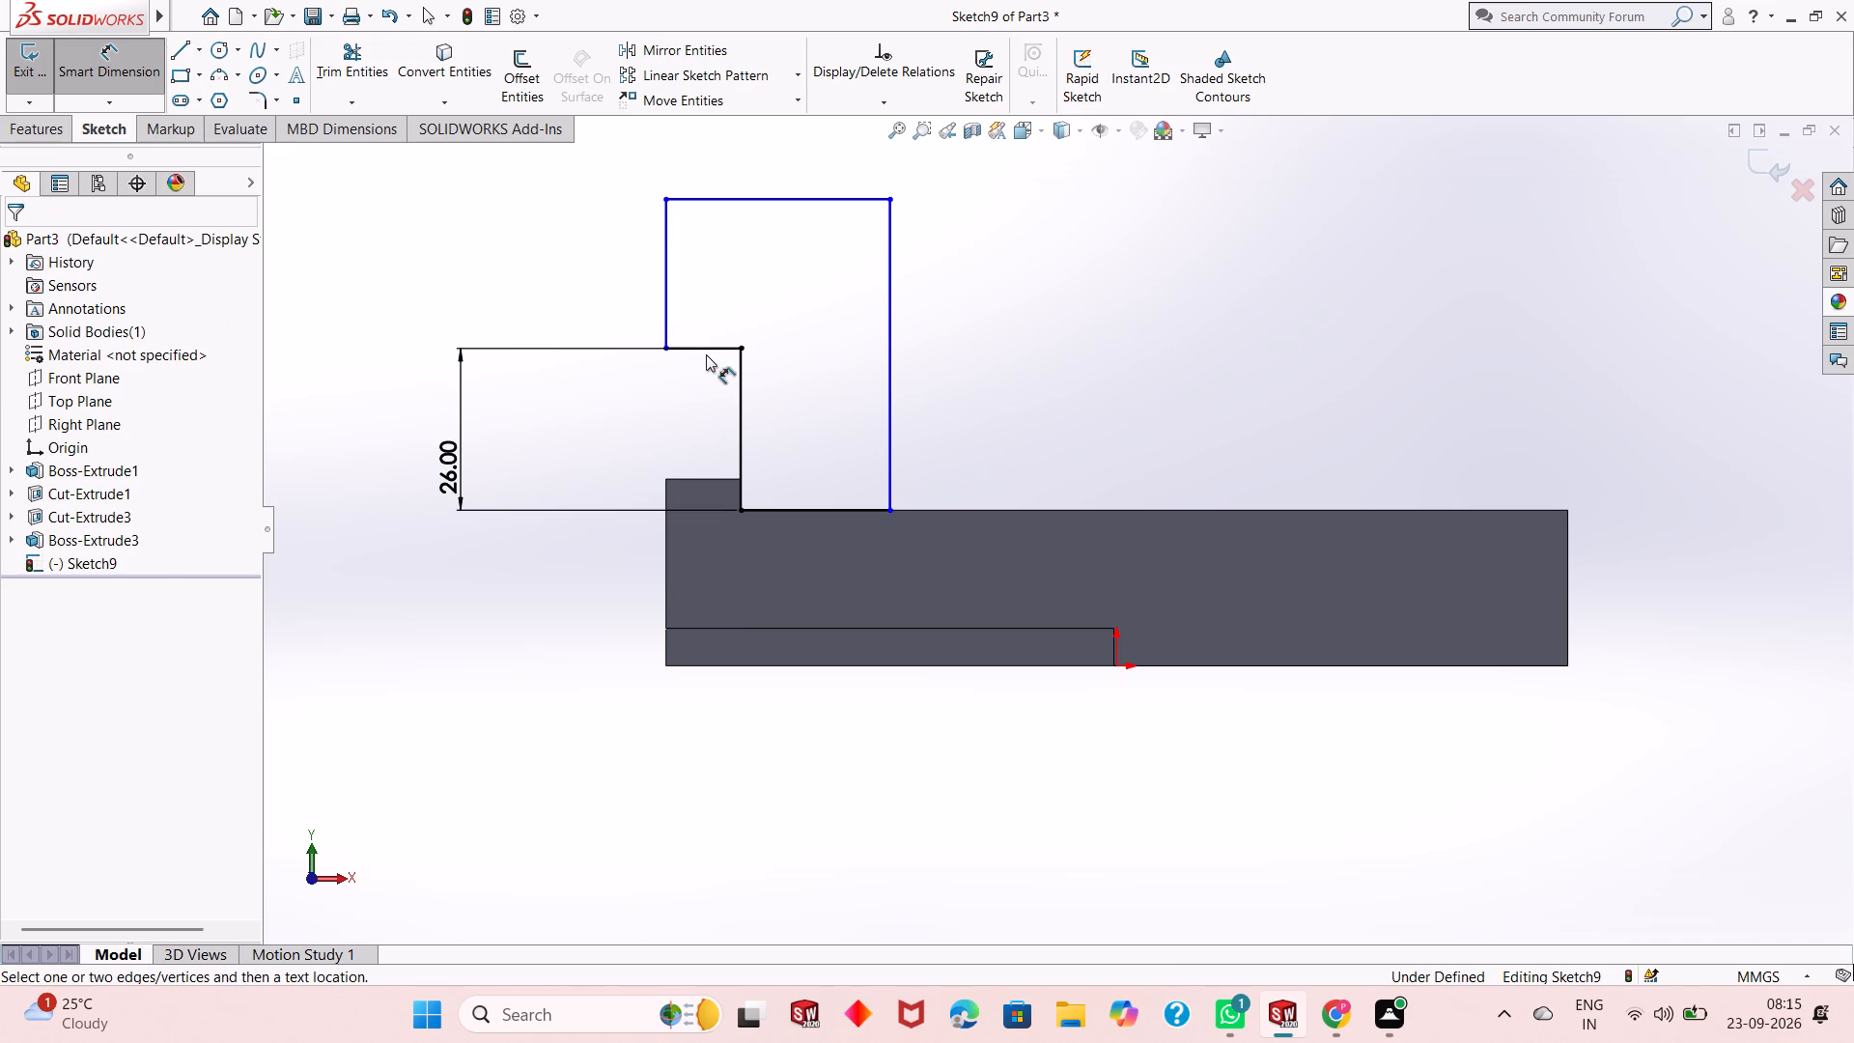
left_click(708, 353)
left_click(727, 762)
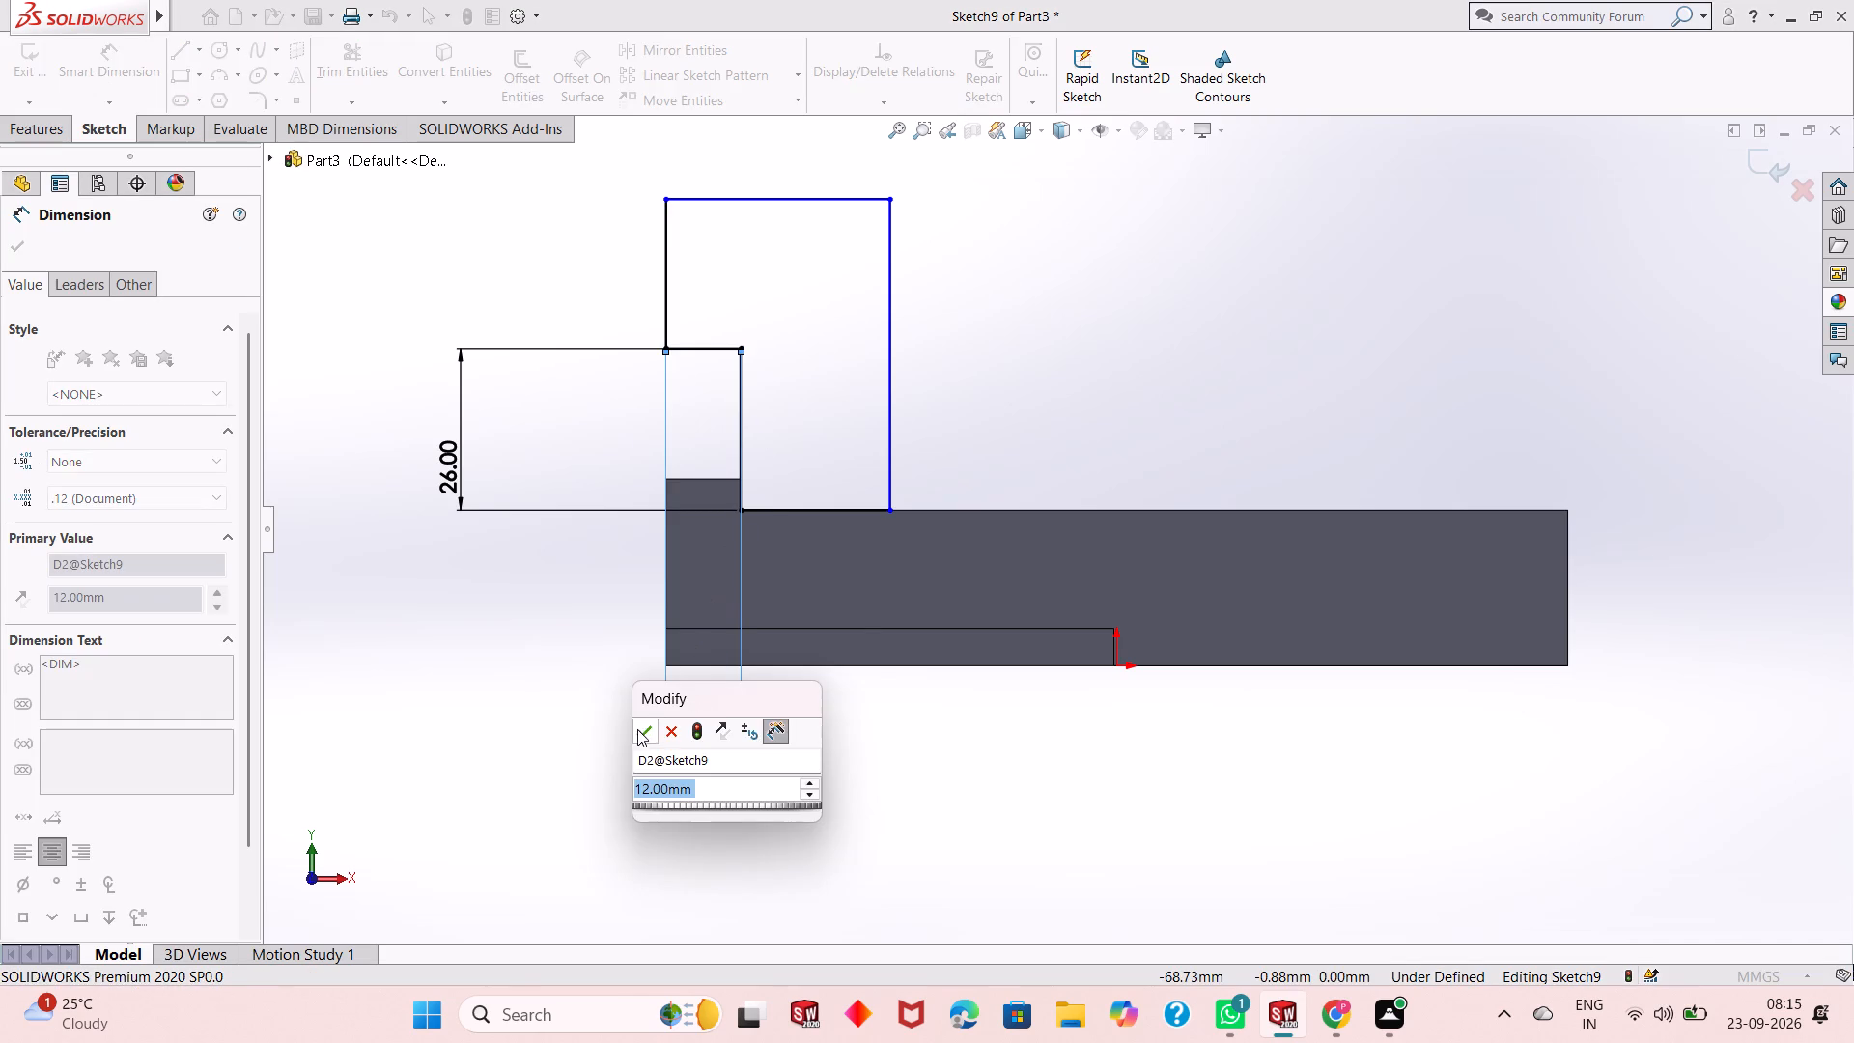
left_click(637, 730)
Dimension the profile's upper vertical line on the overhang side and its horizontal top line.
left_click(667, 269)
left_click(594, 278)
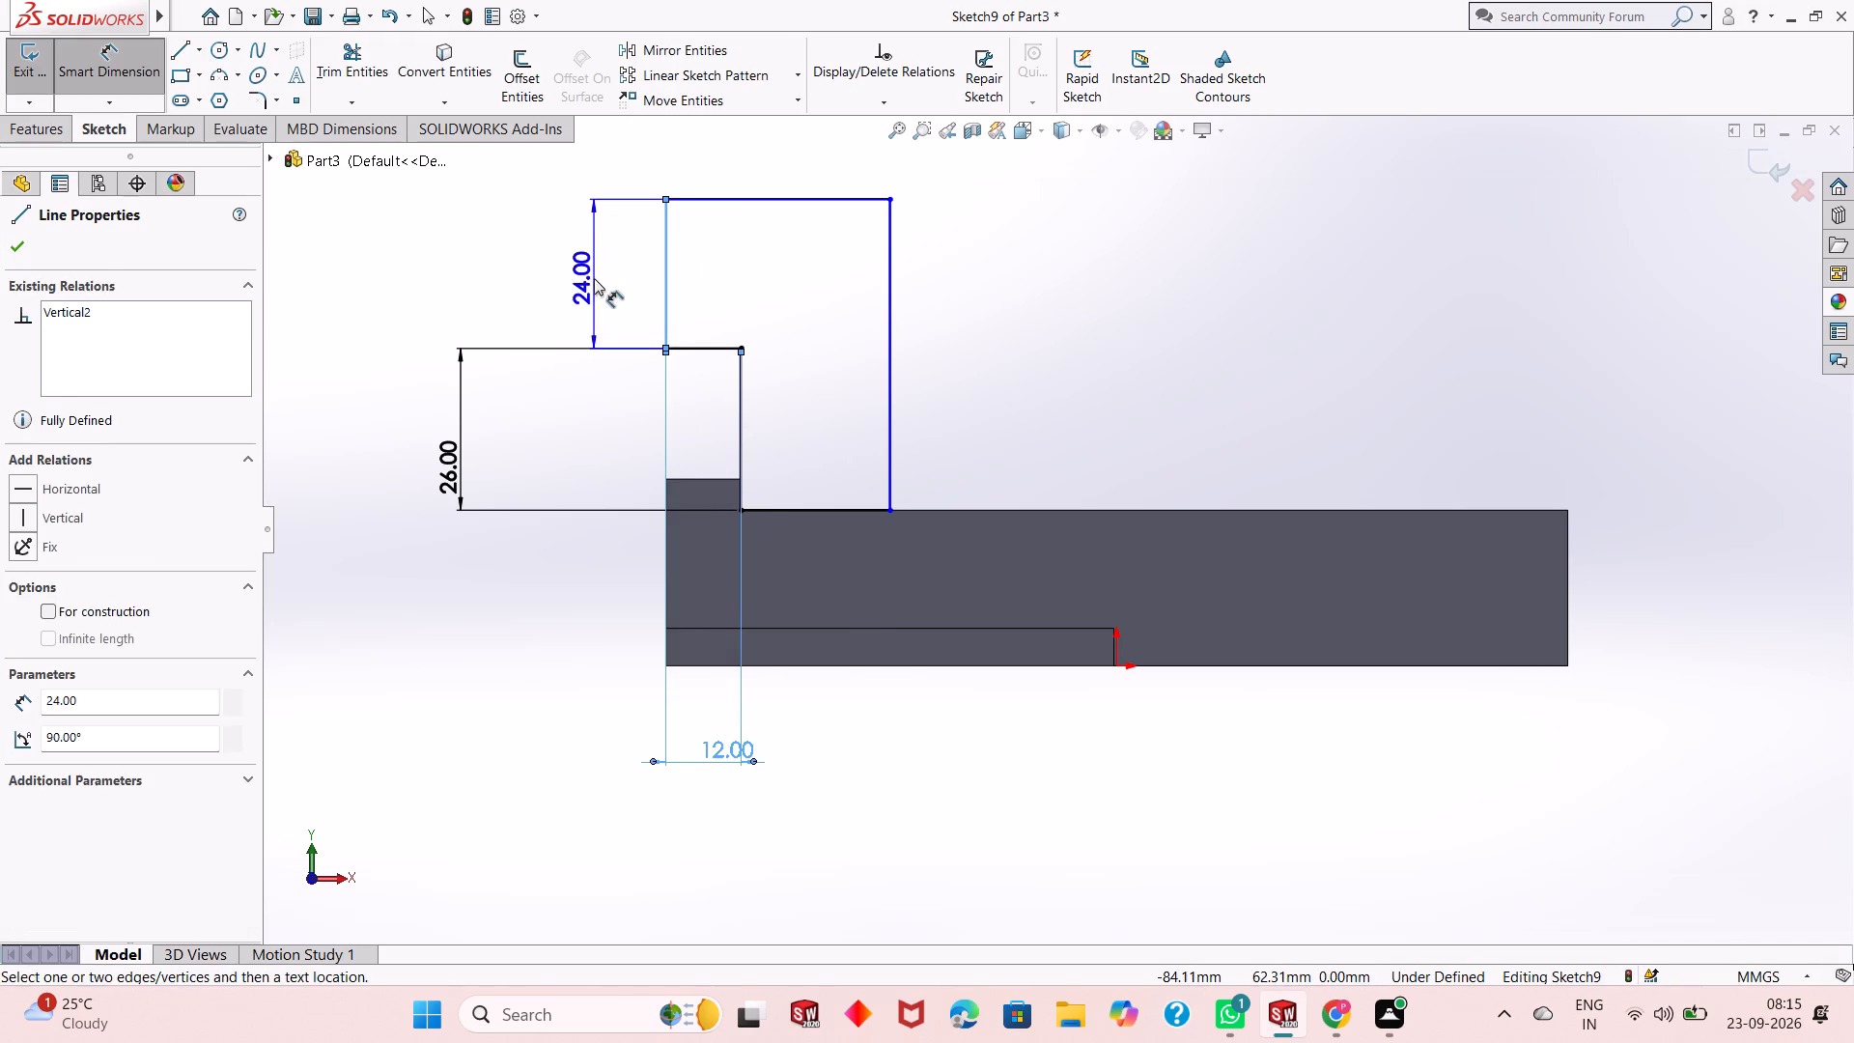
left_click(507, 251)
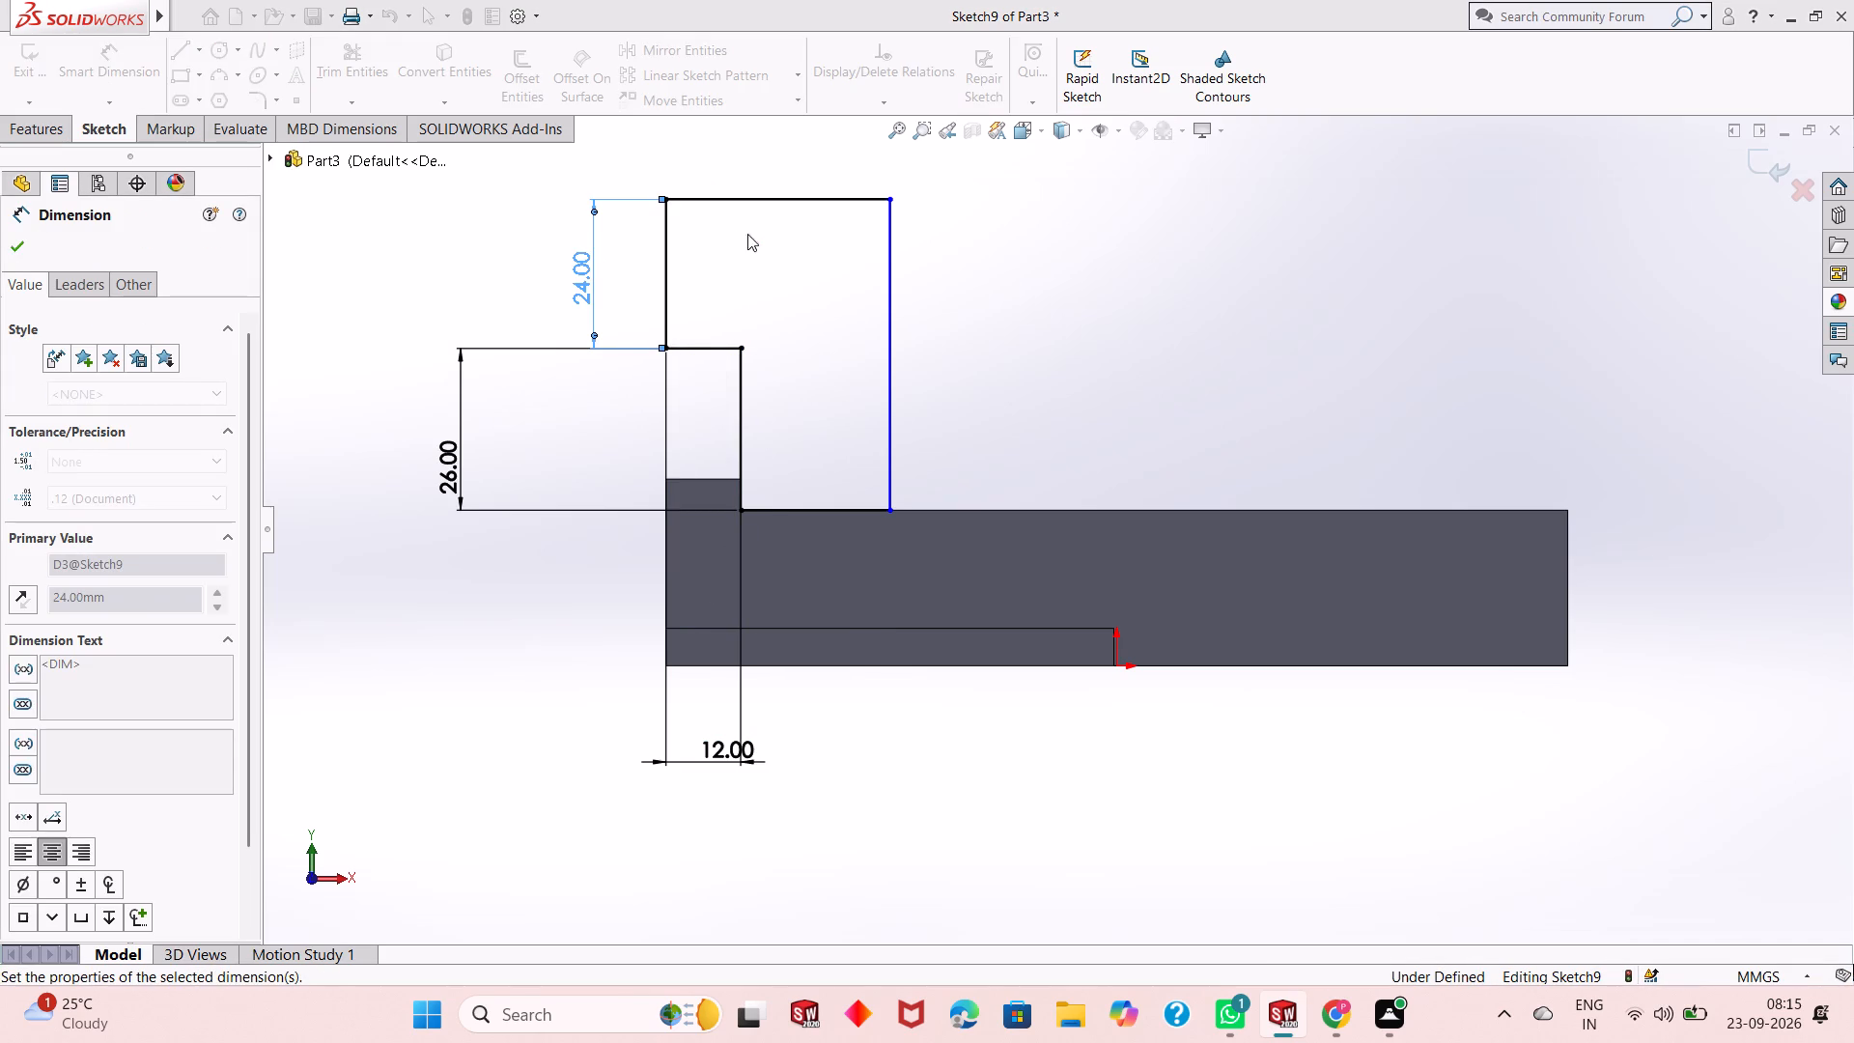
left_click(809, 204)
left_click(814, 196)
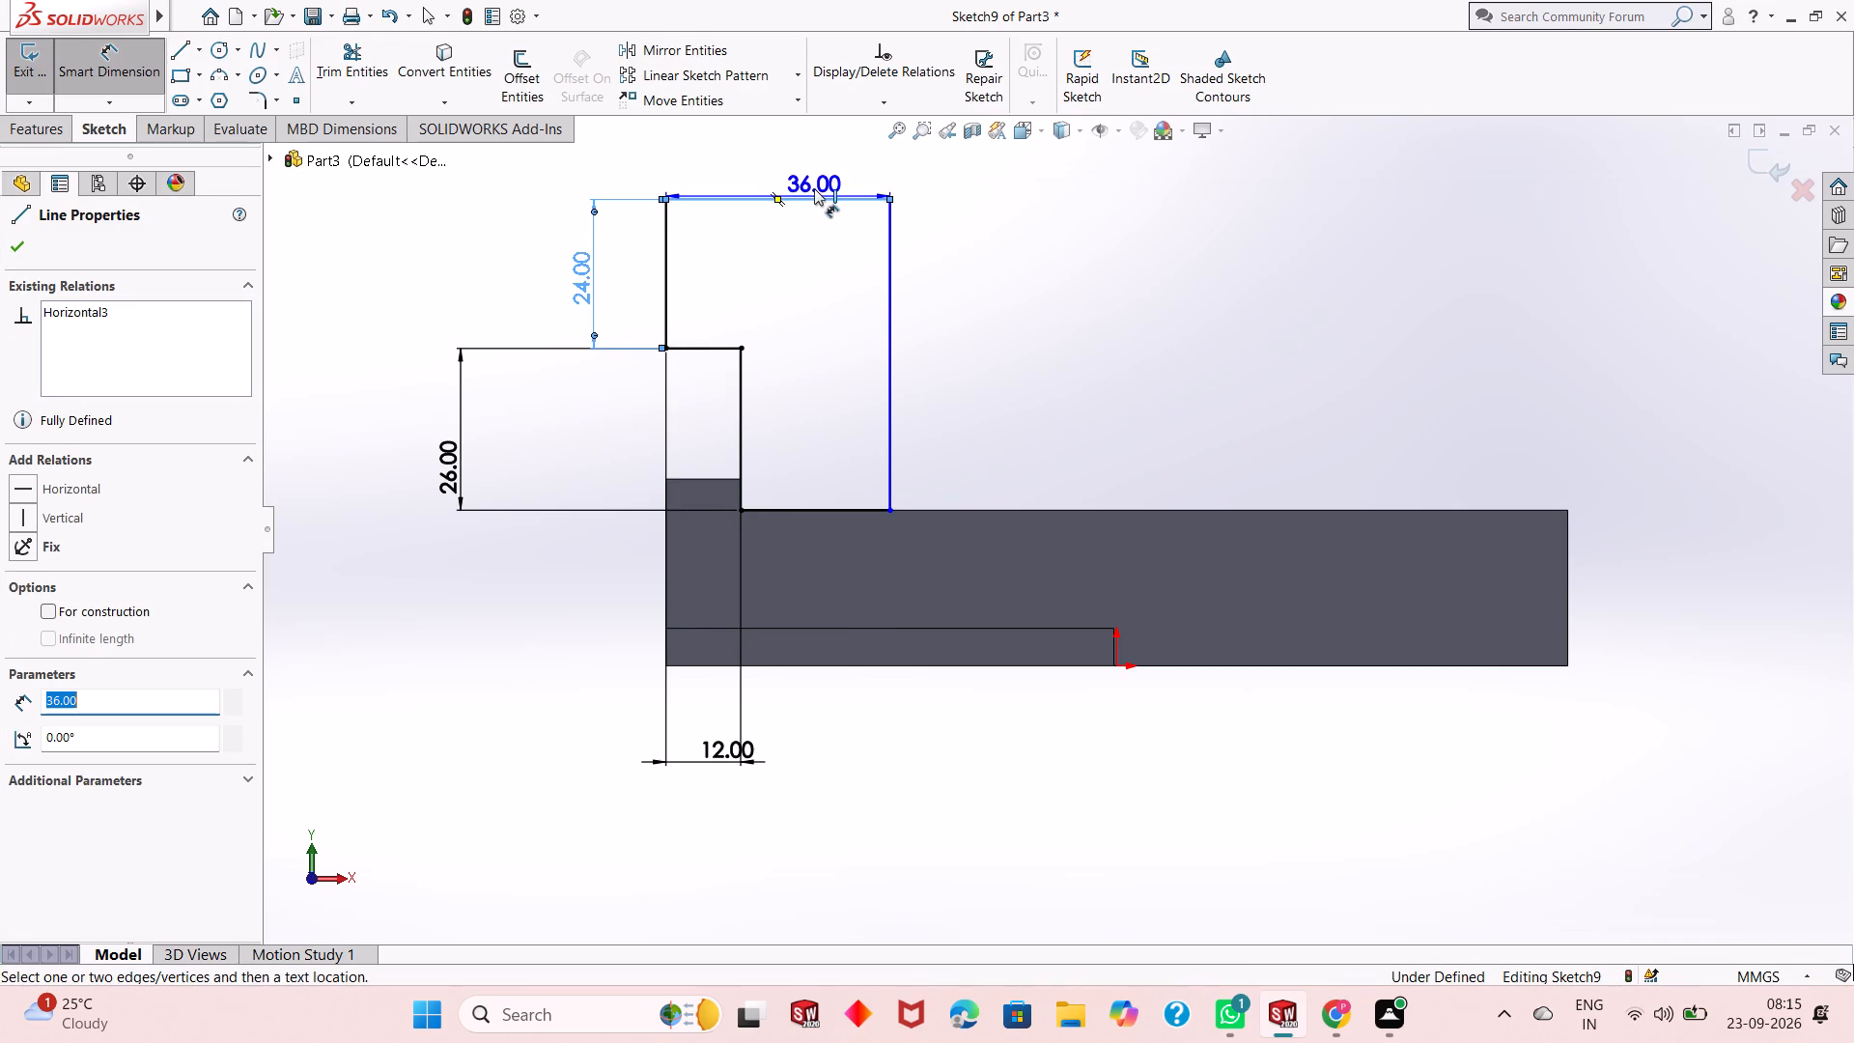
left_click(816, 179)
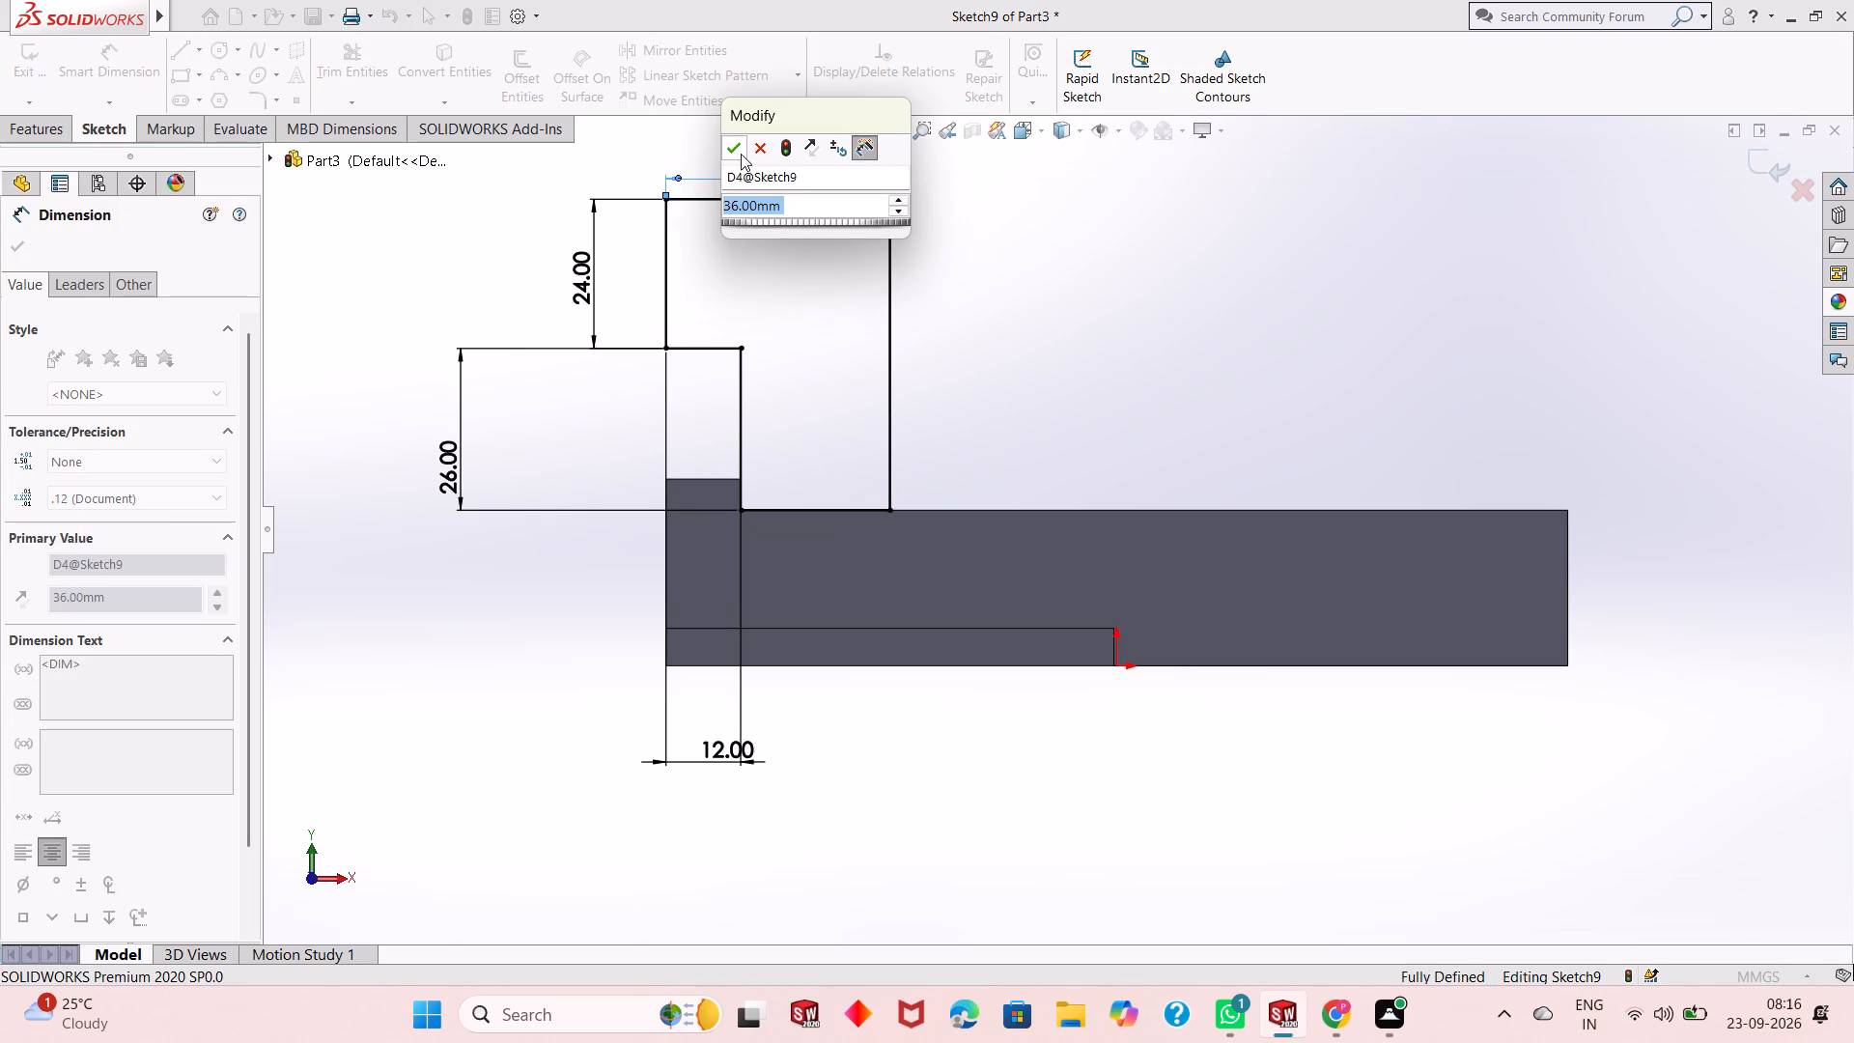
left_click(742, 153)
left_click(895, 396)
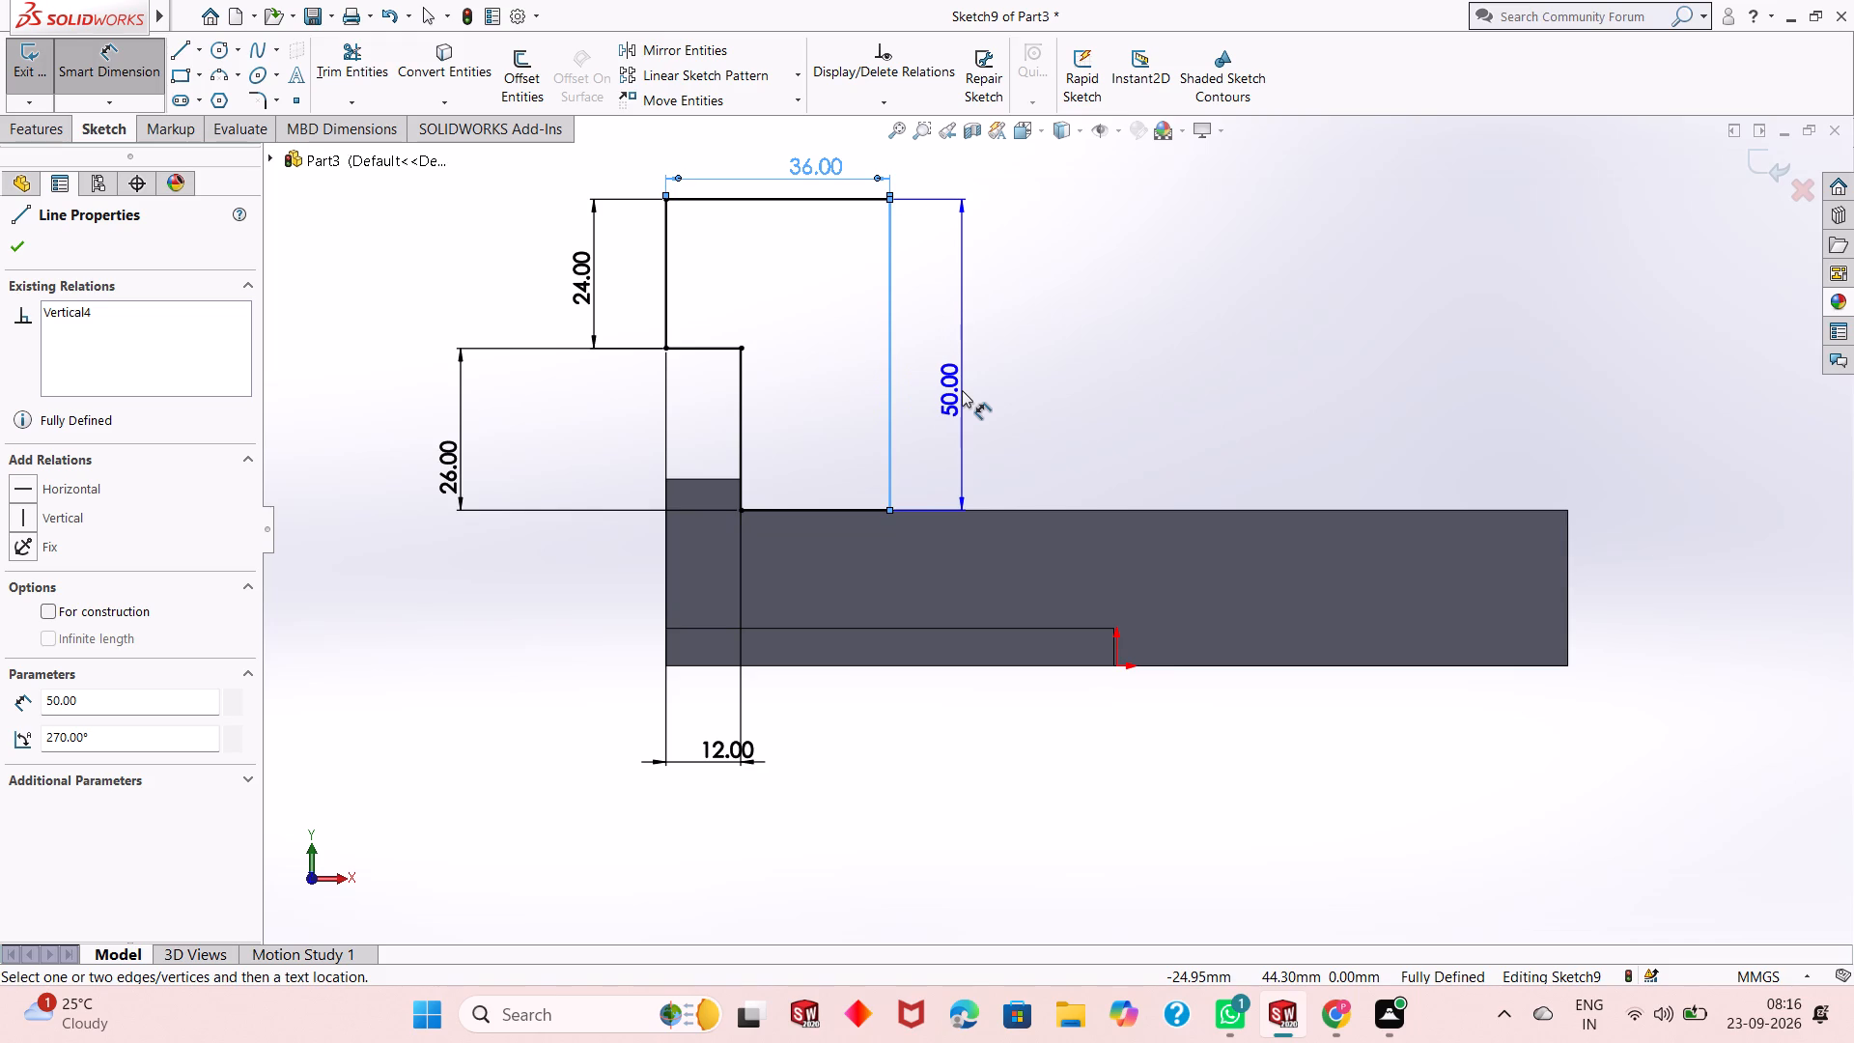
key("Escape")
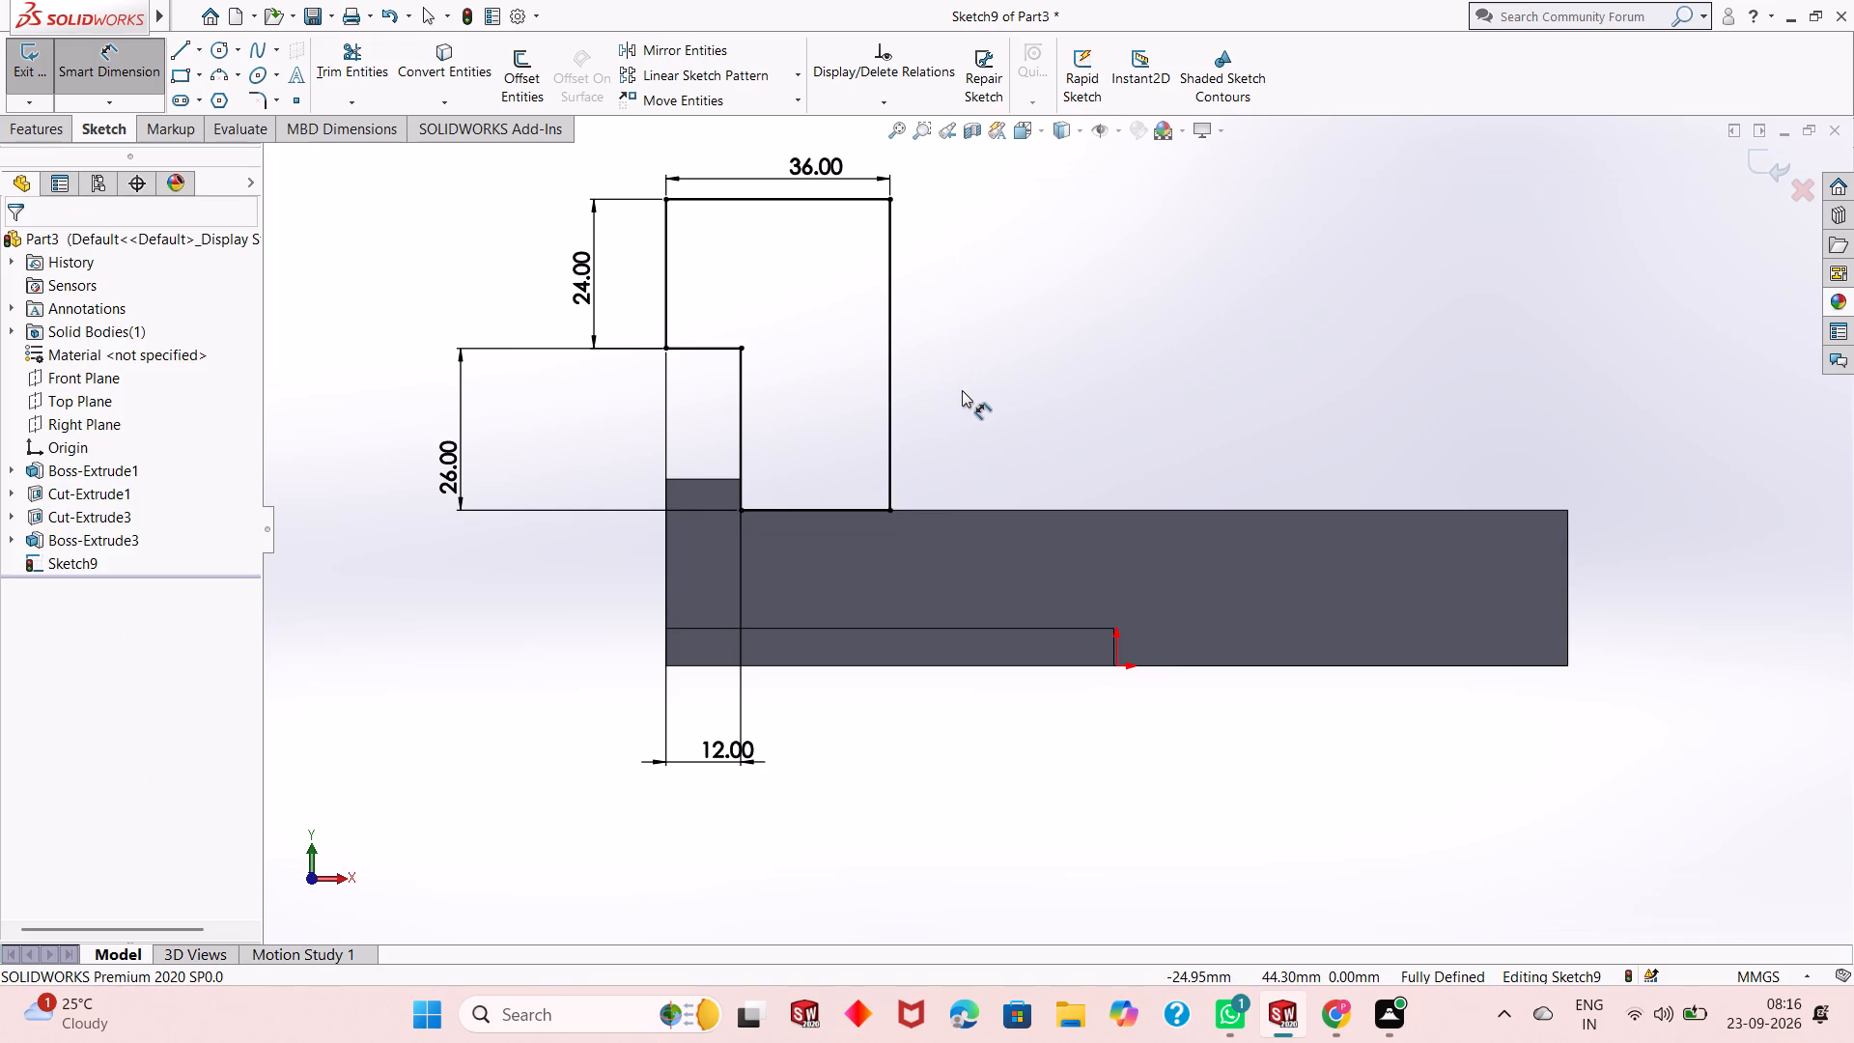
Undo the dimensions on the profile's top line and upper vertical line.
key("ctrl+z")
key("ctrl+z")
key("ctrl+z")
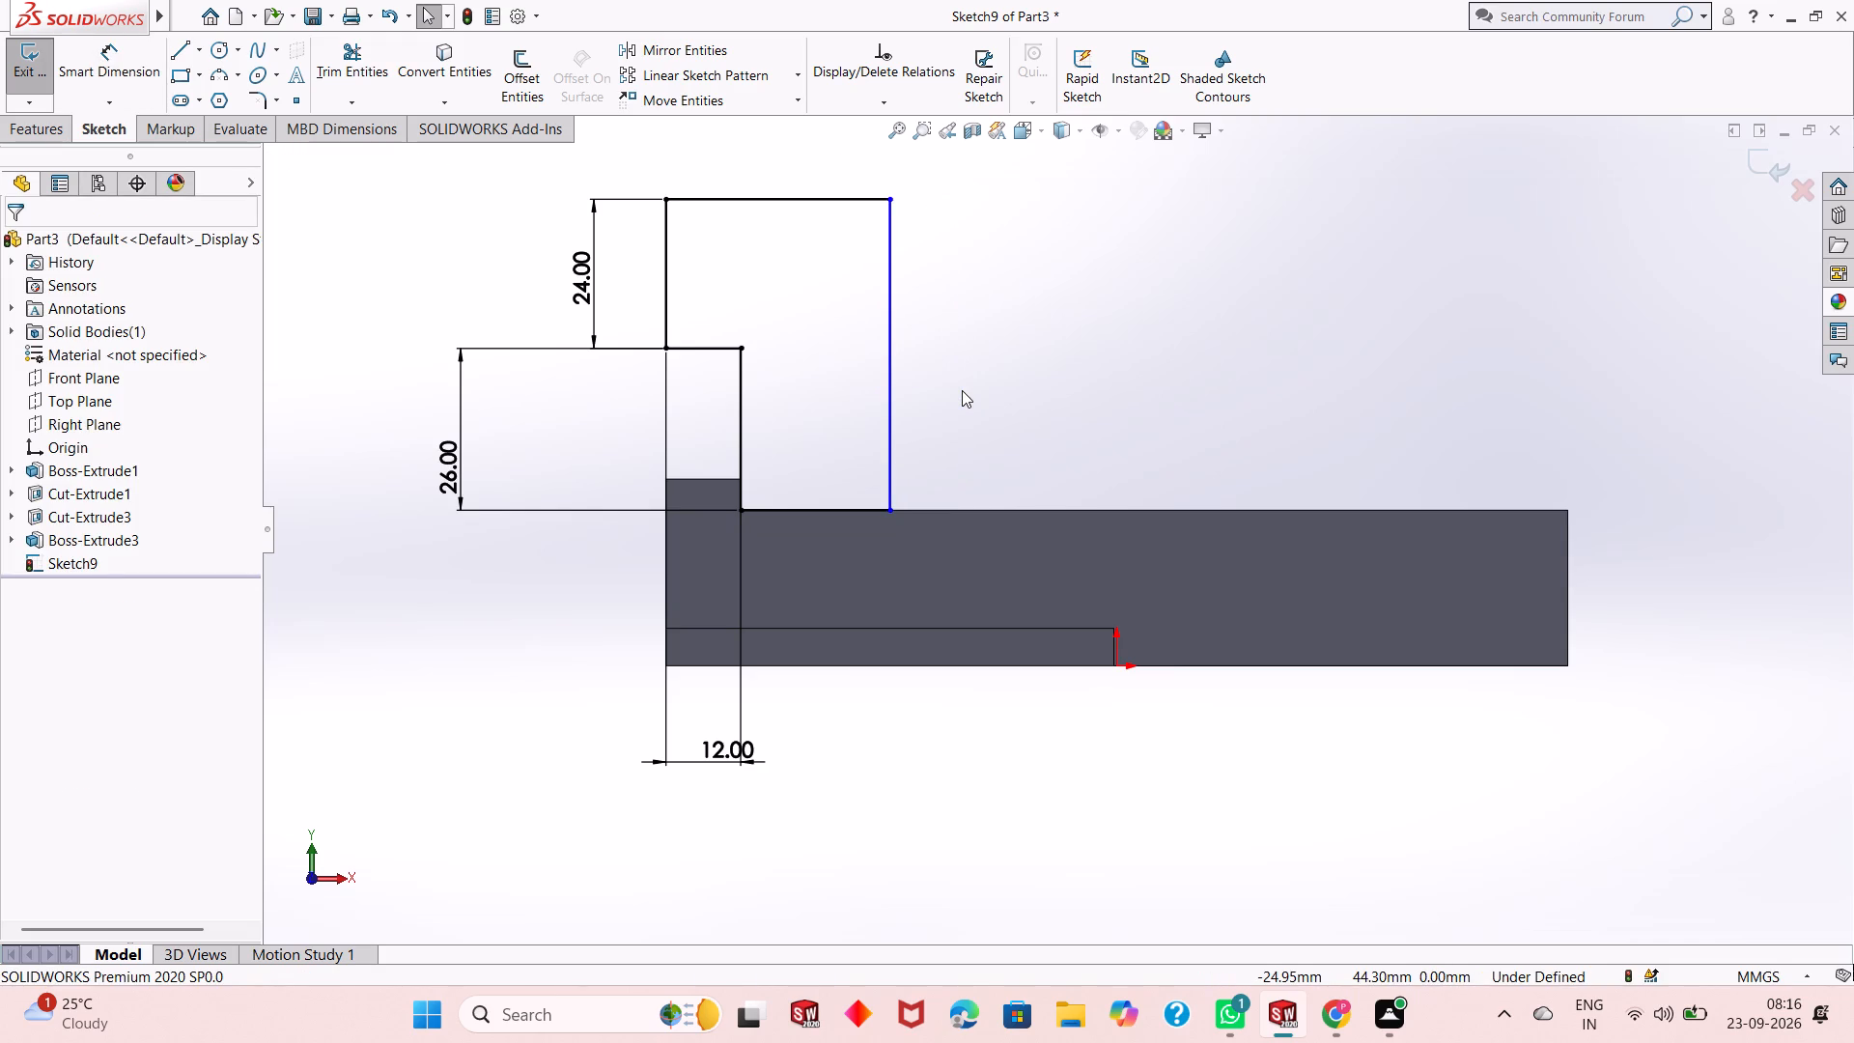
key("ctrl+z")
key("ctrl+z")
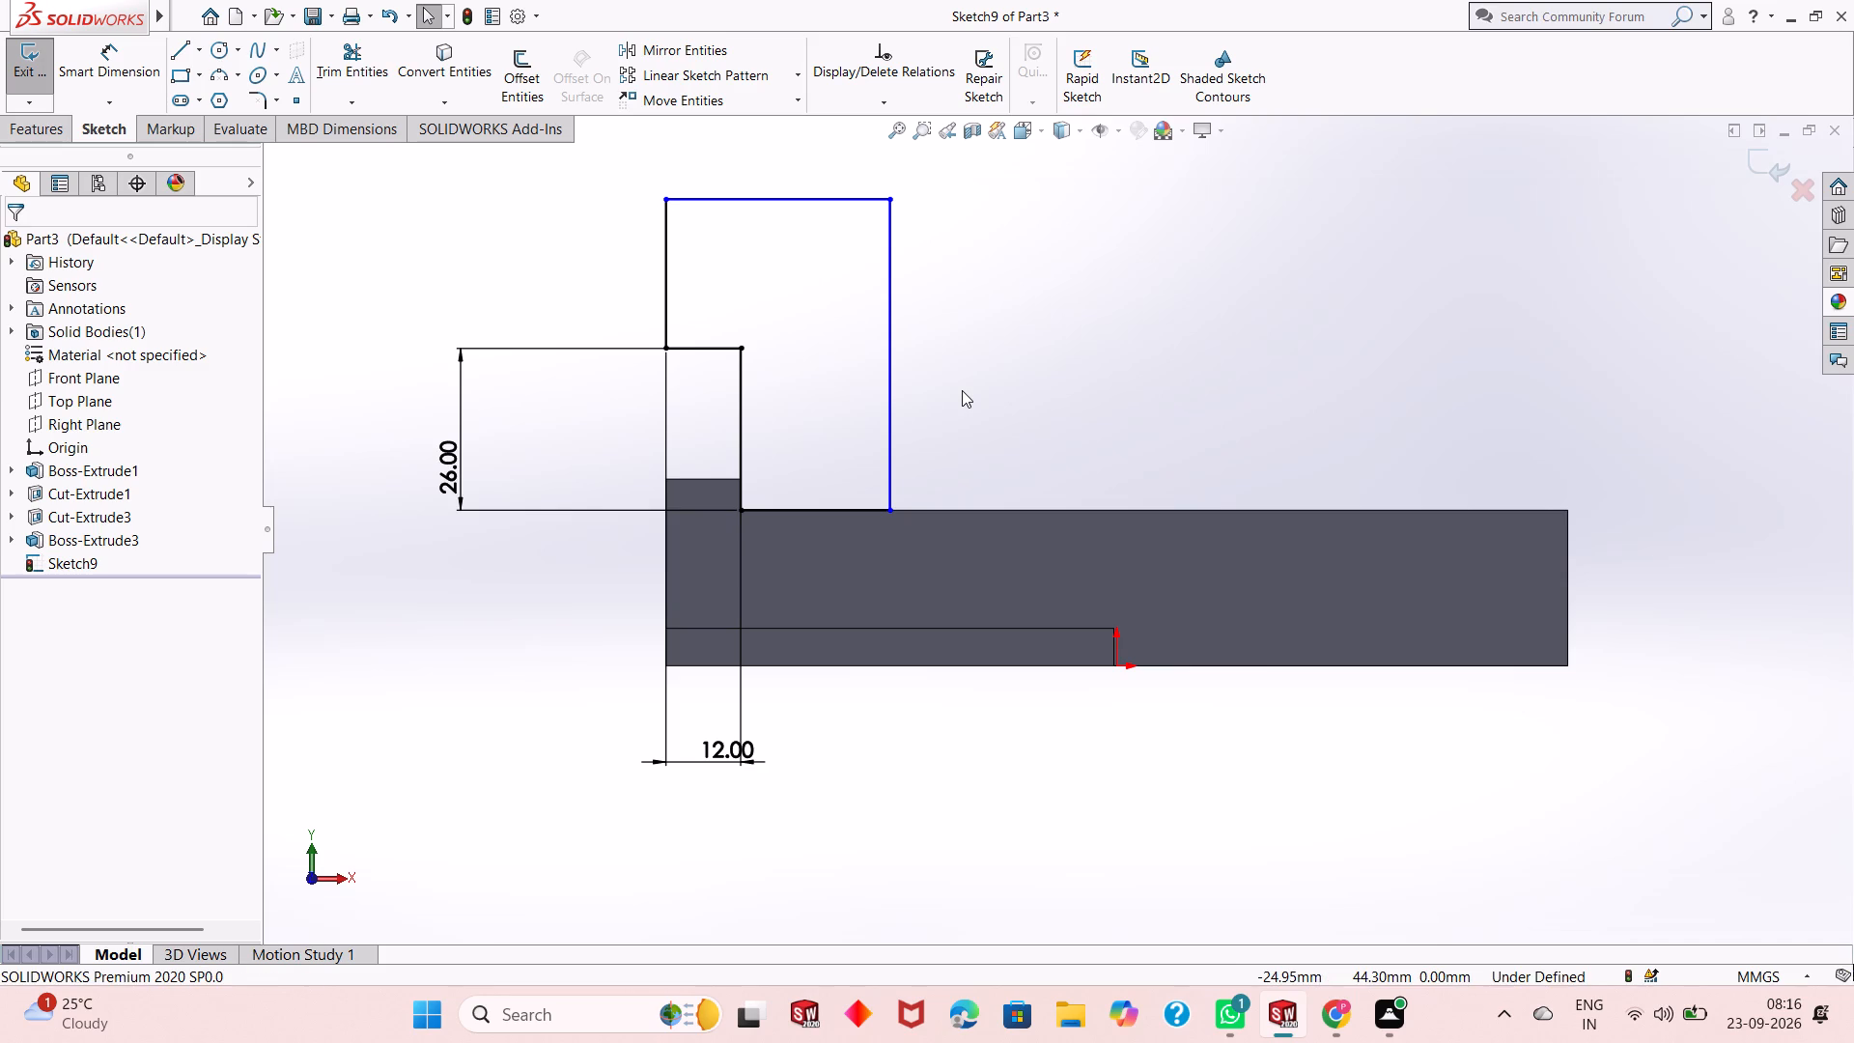
Set the lower vertical line's dimension in the stepped profile to 31 mm.
double_click(452, 477)
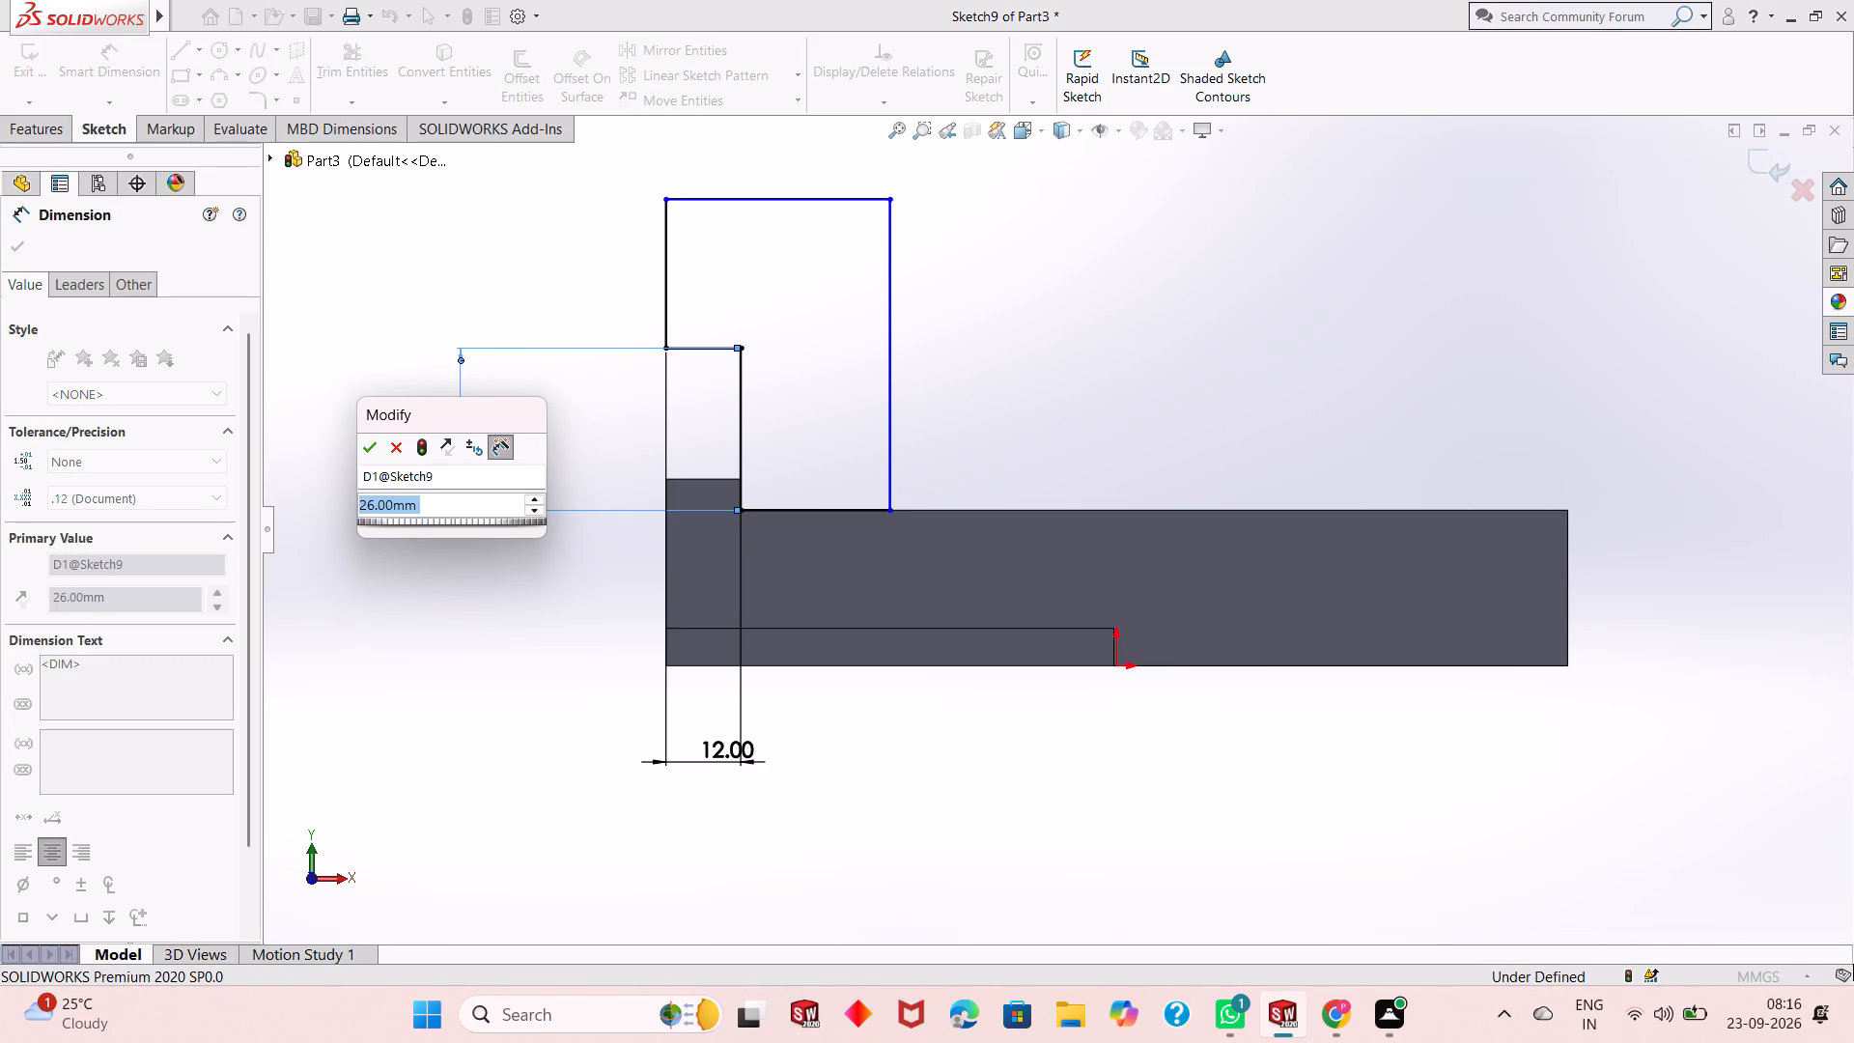
type("31")
key("Return")
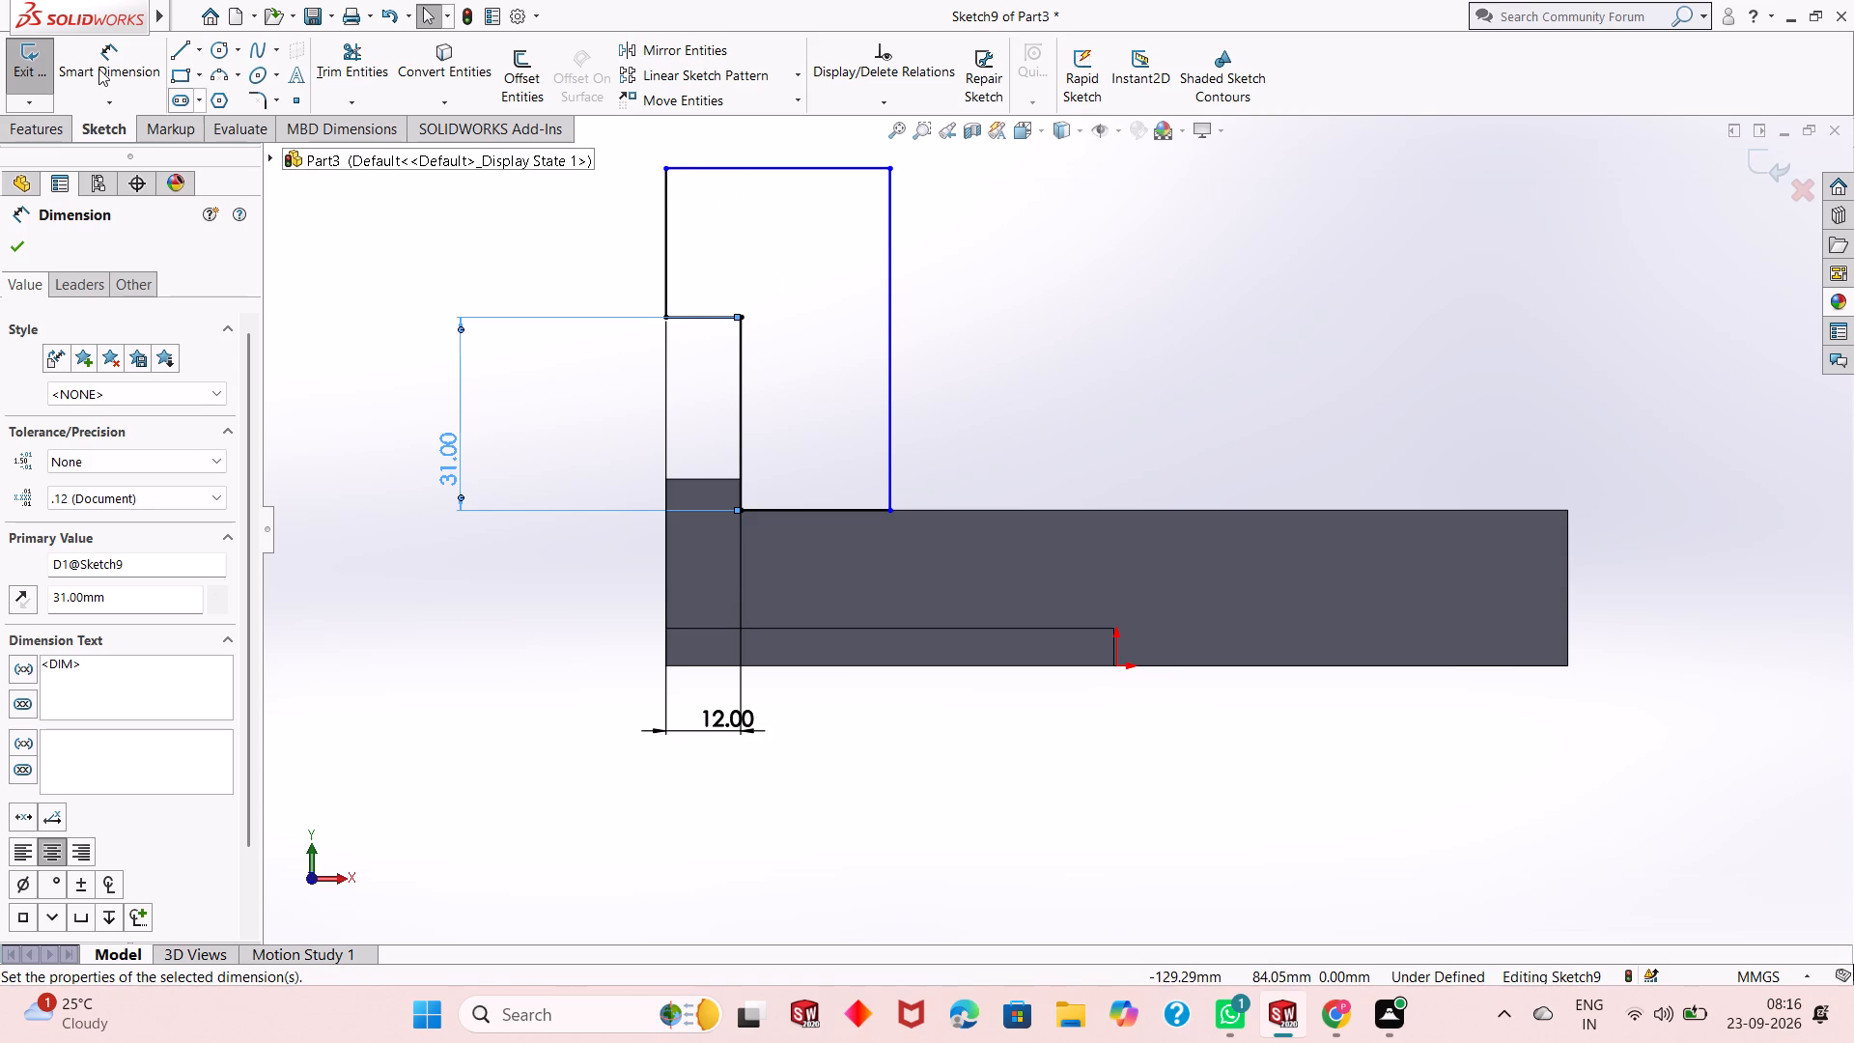
Dimension the stepped profile's upper vertical line on the overhang side and its horizontal top line.
left_click(77, 55)
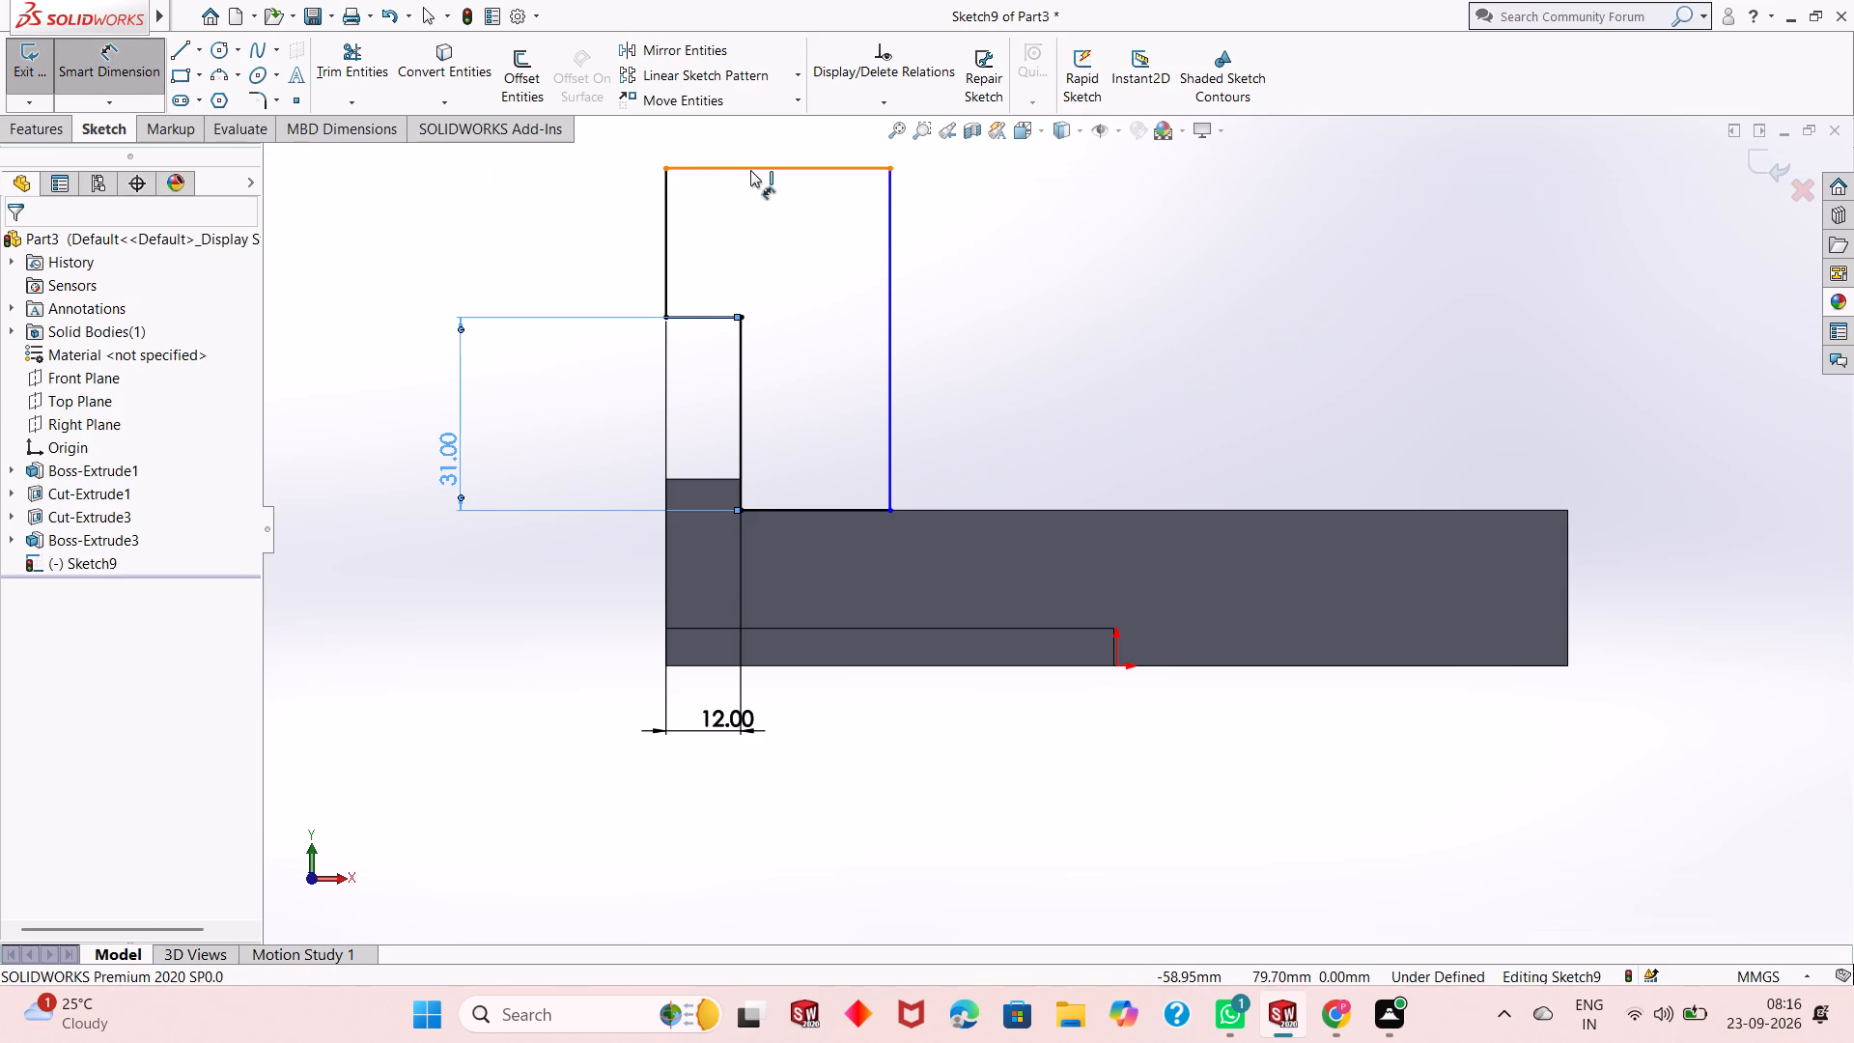
left_click(750, 170)
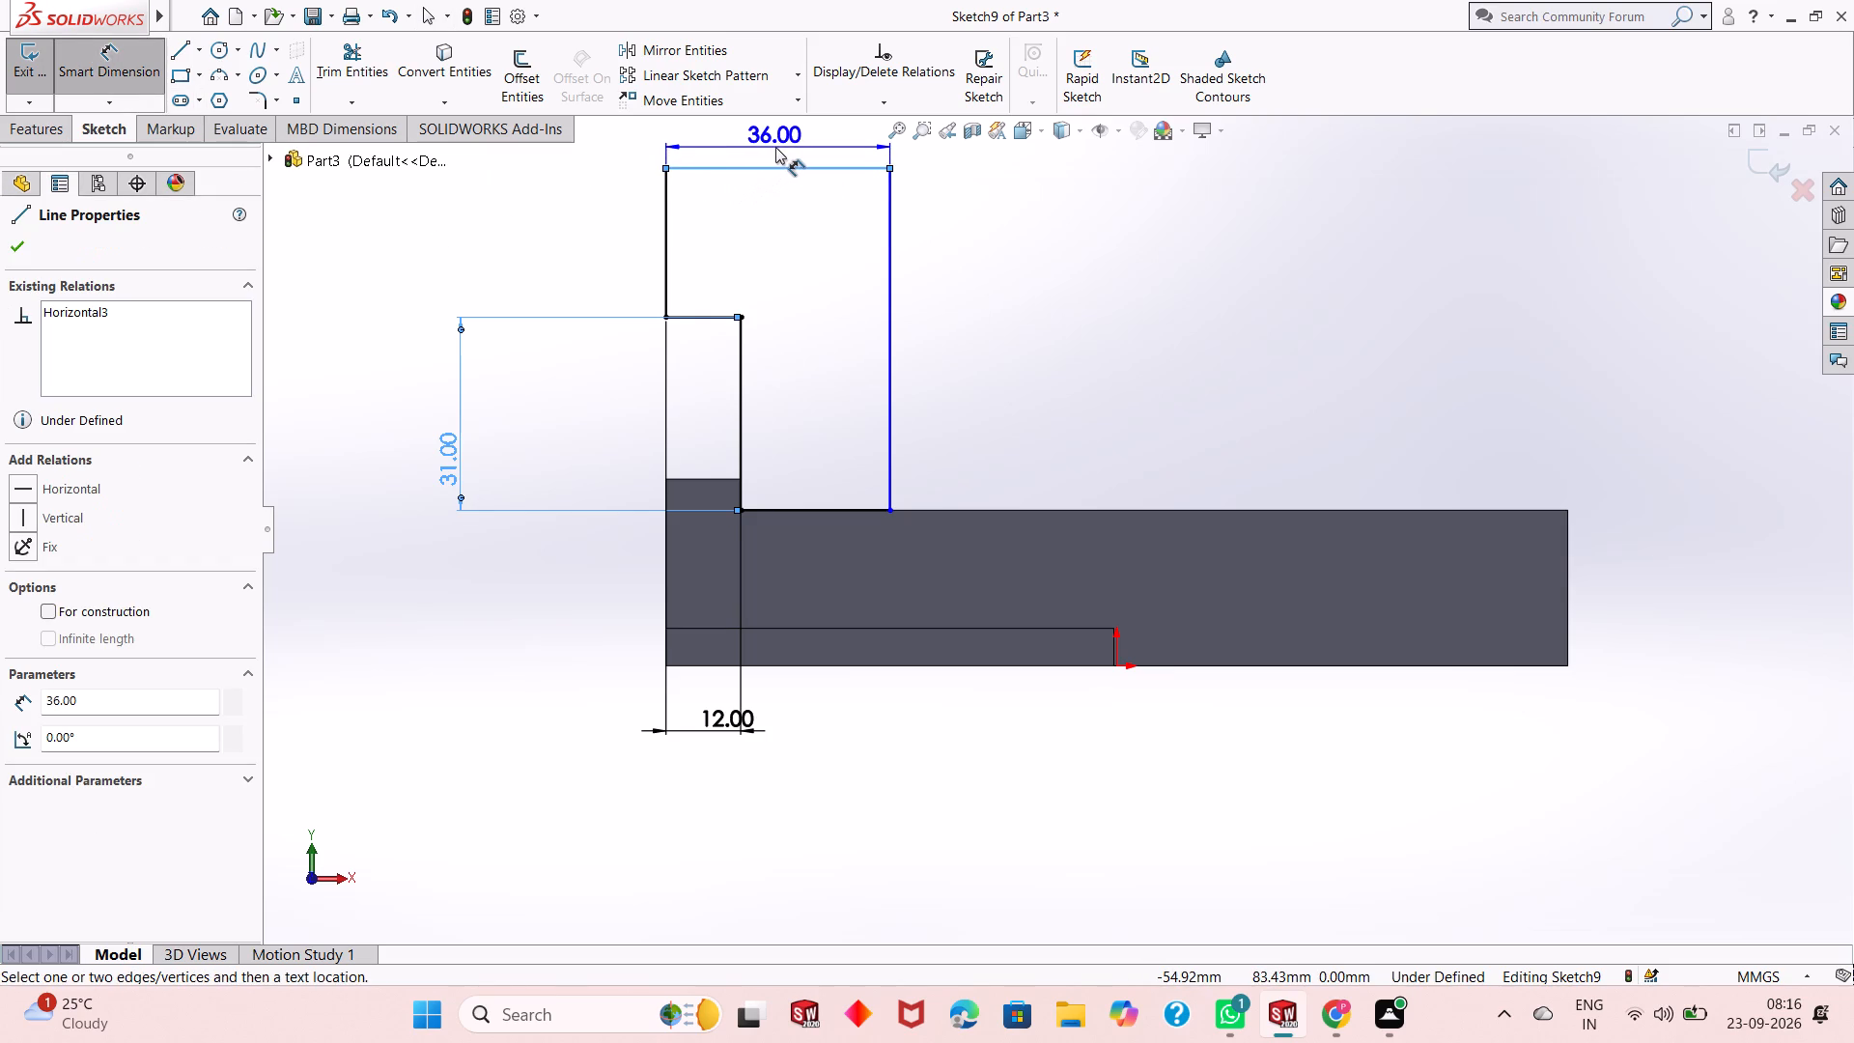
key("Escape")
left_click(668, 244)
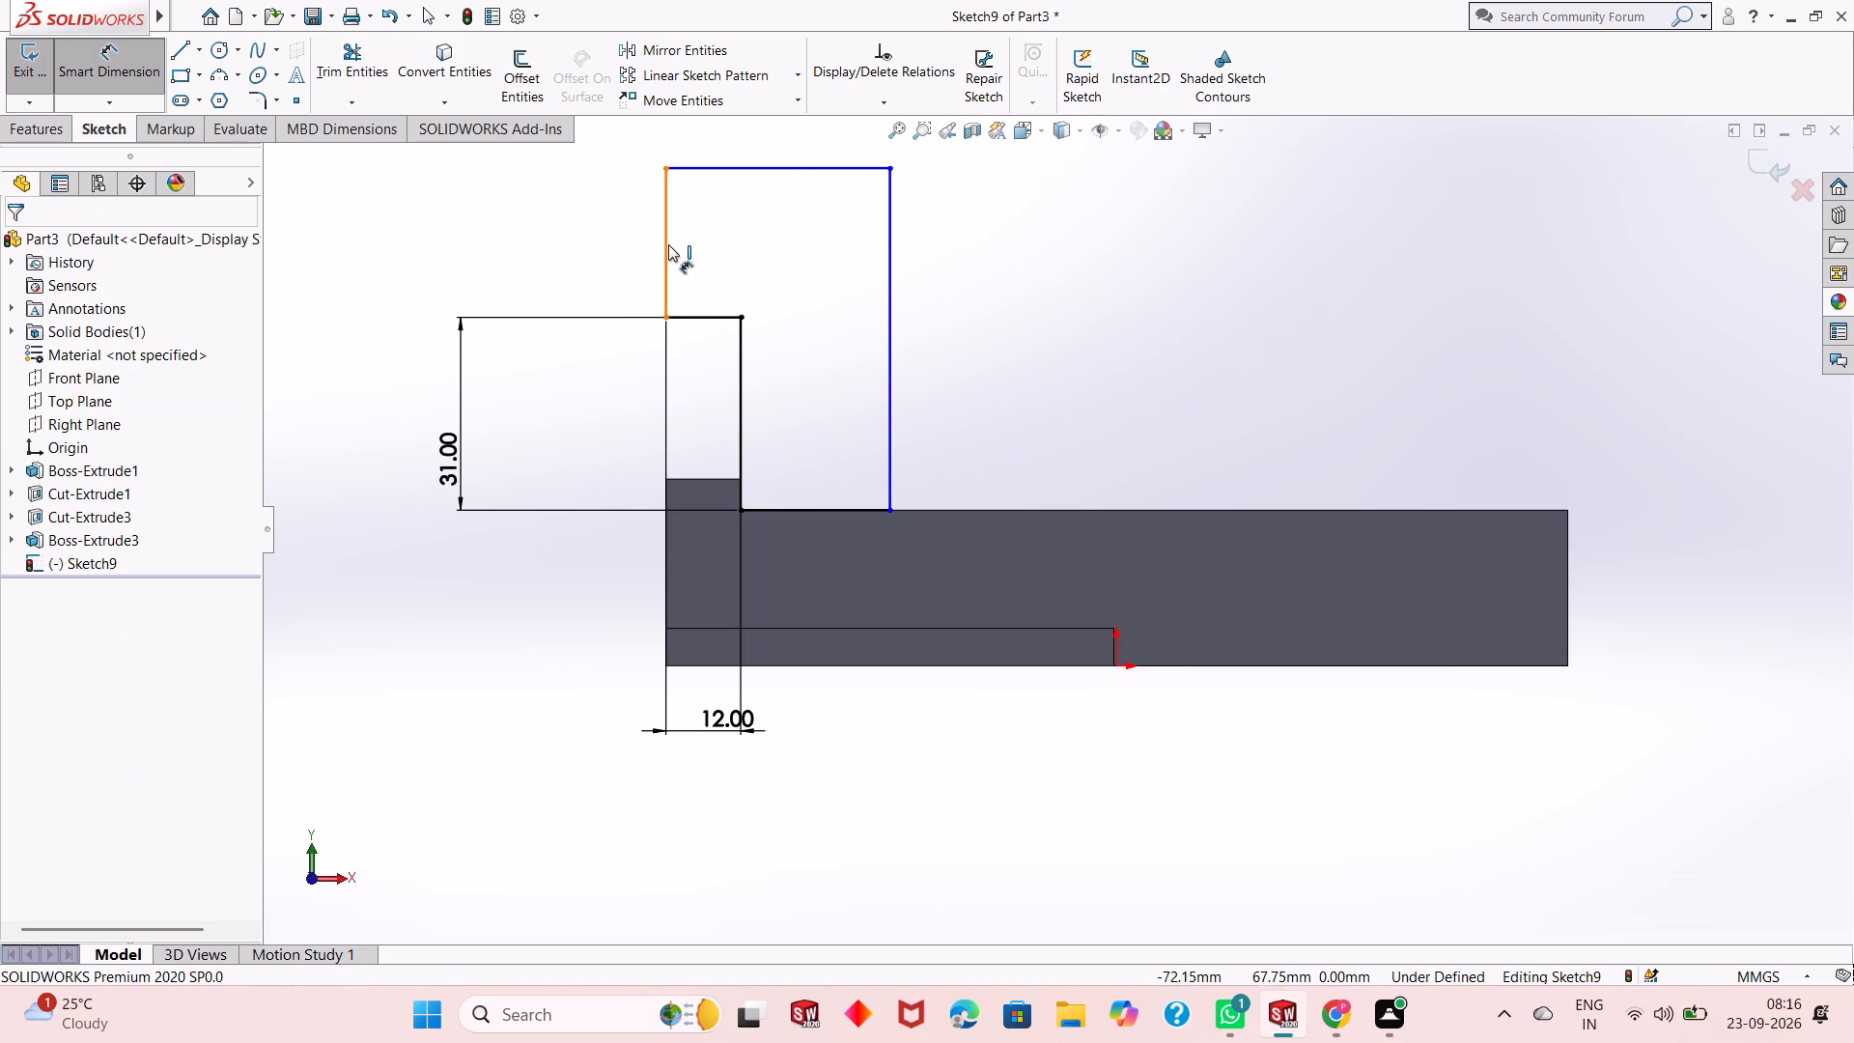
left_click(631, 251)
left_click(554, 224)
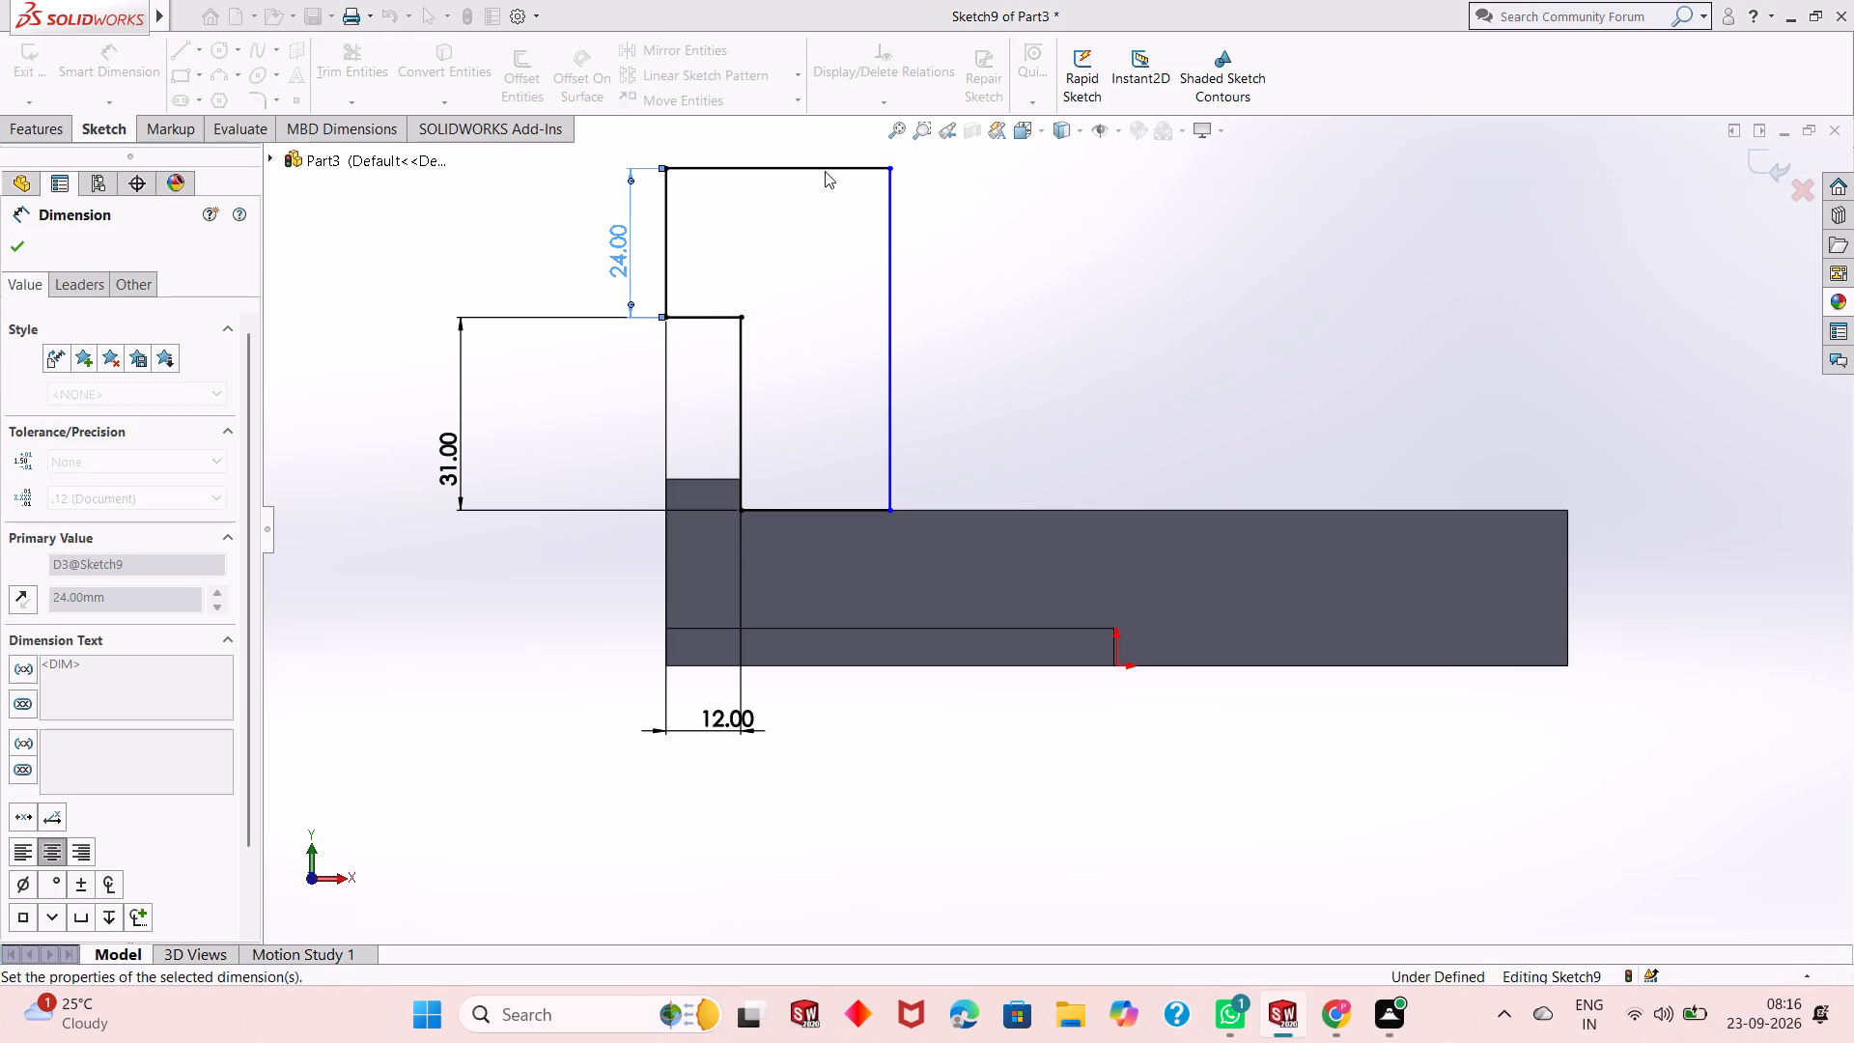
left_click(831, 170)
left_click(842, 139)
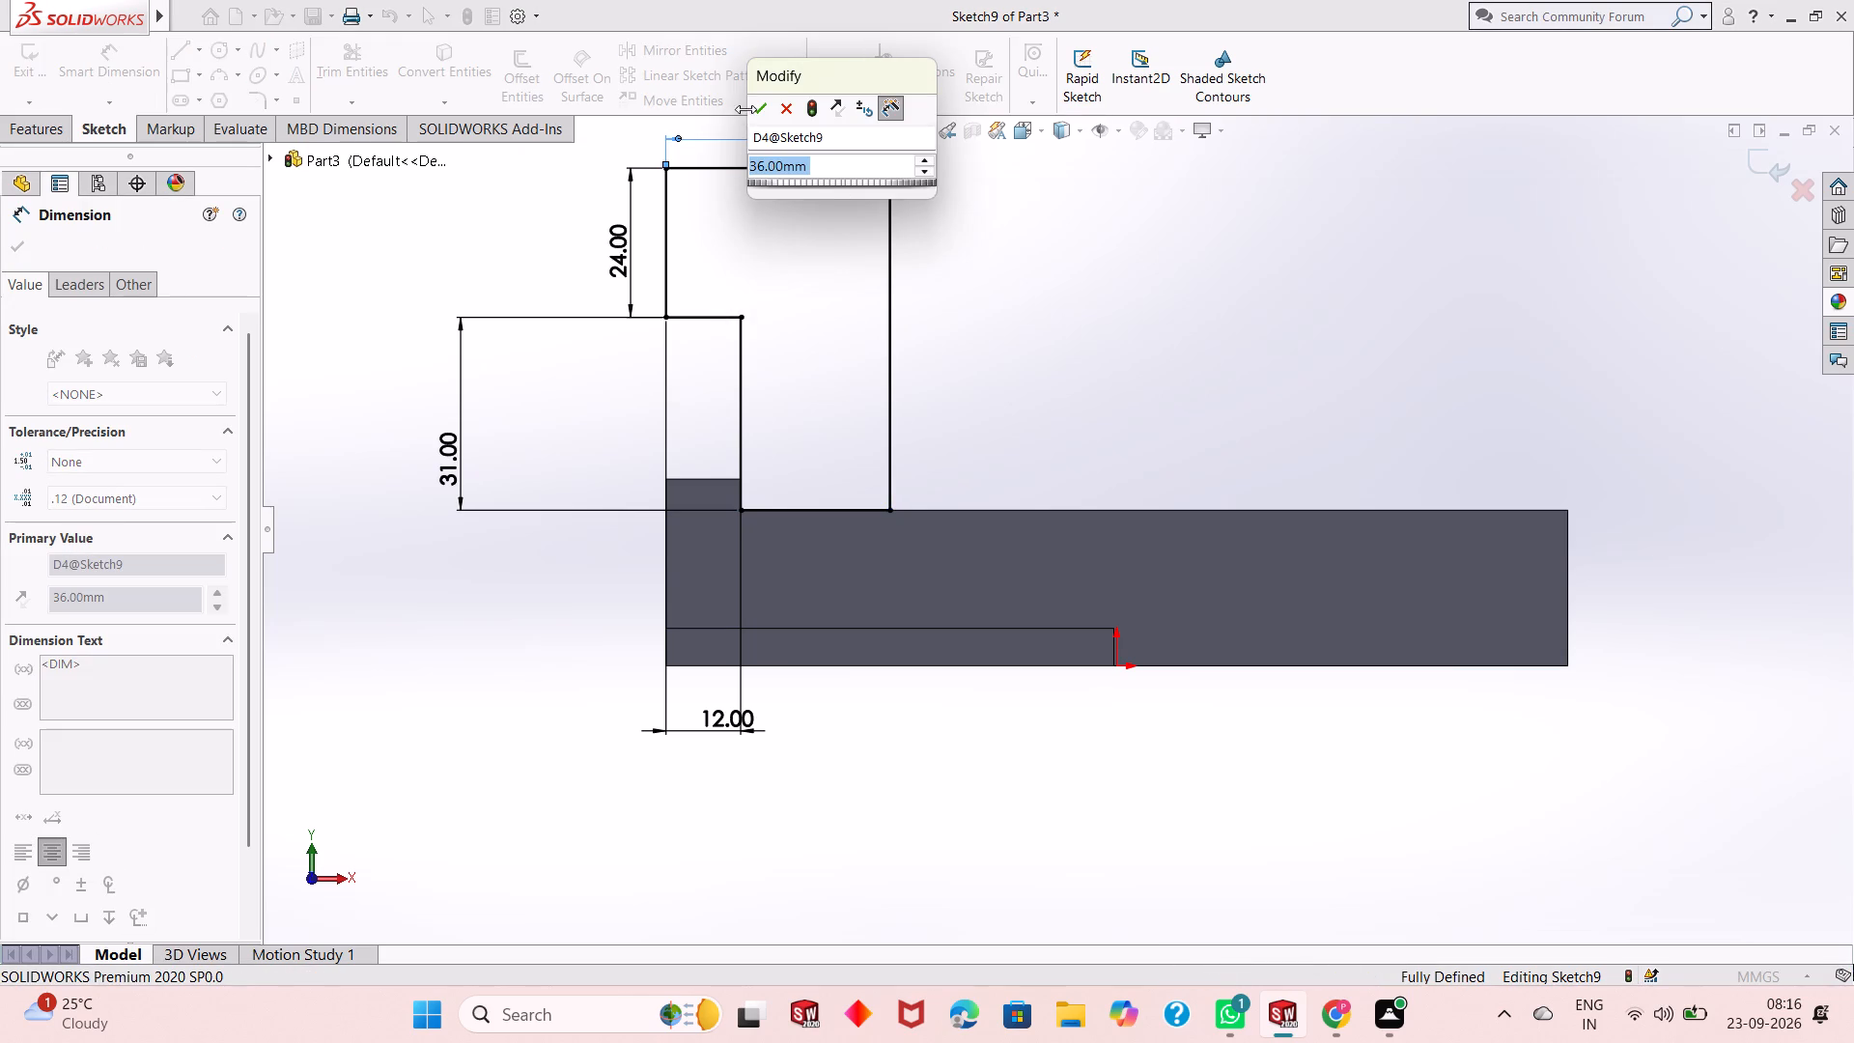
left_click(748, 109)
scroll(799, 421, "up", 2)
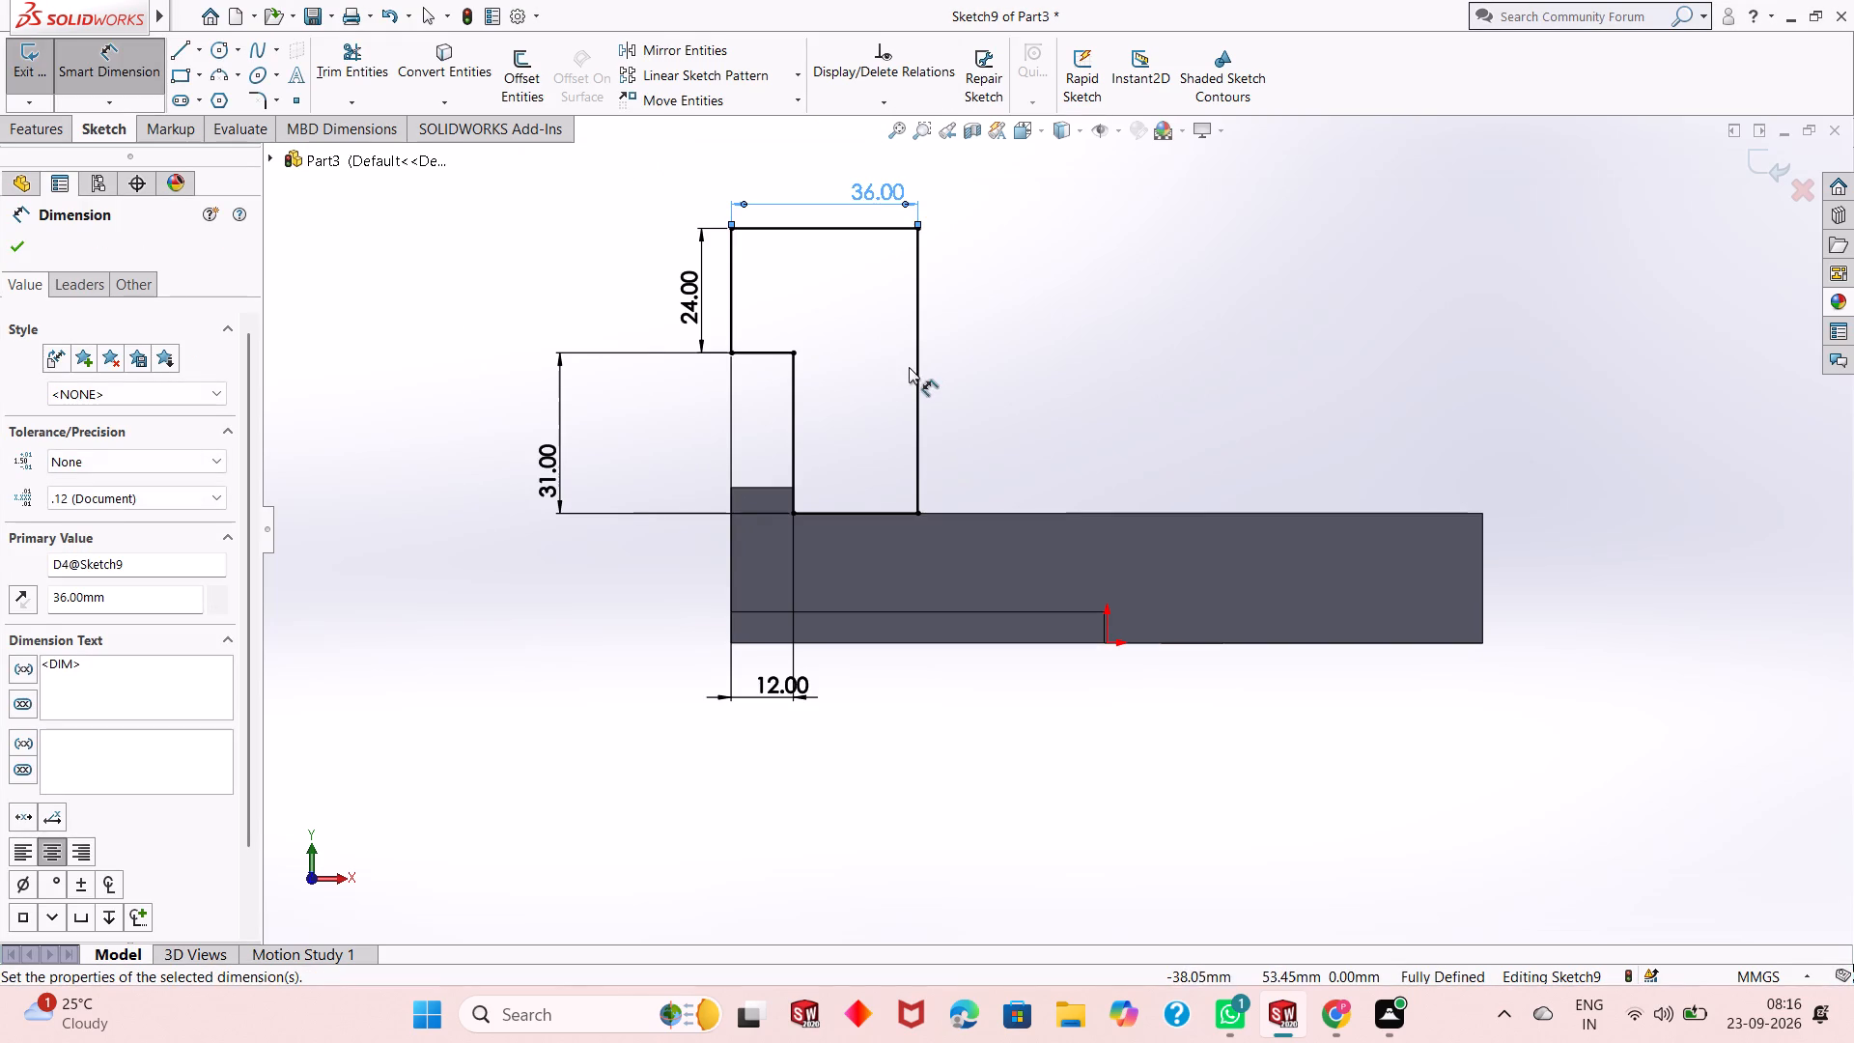
left_click(915, 381)
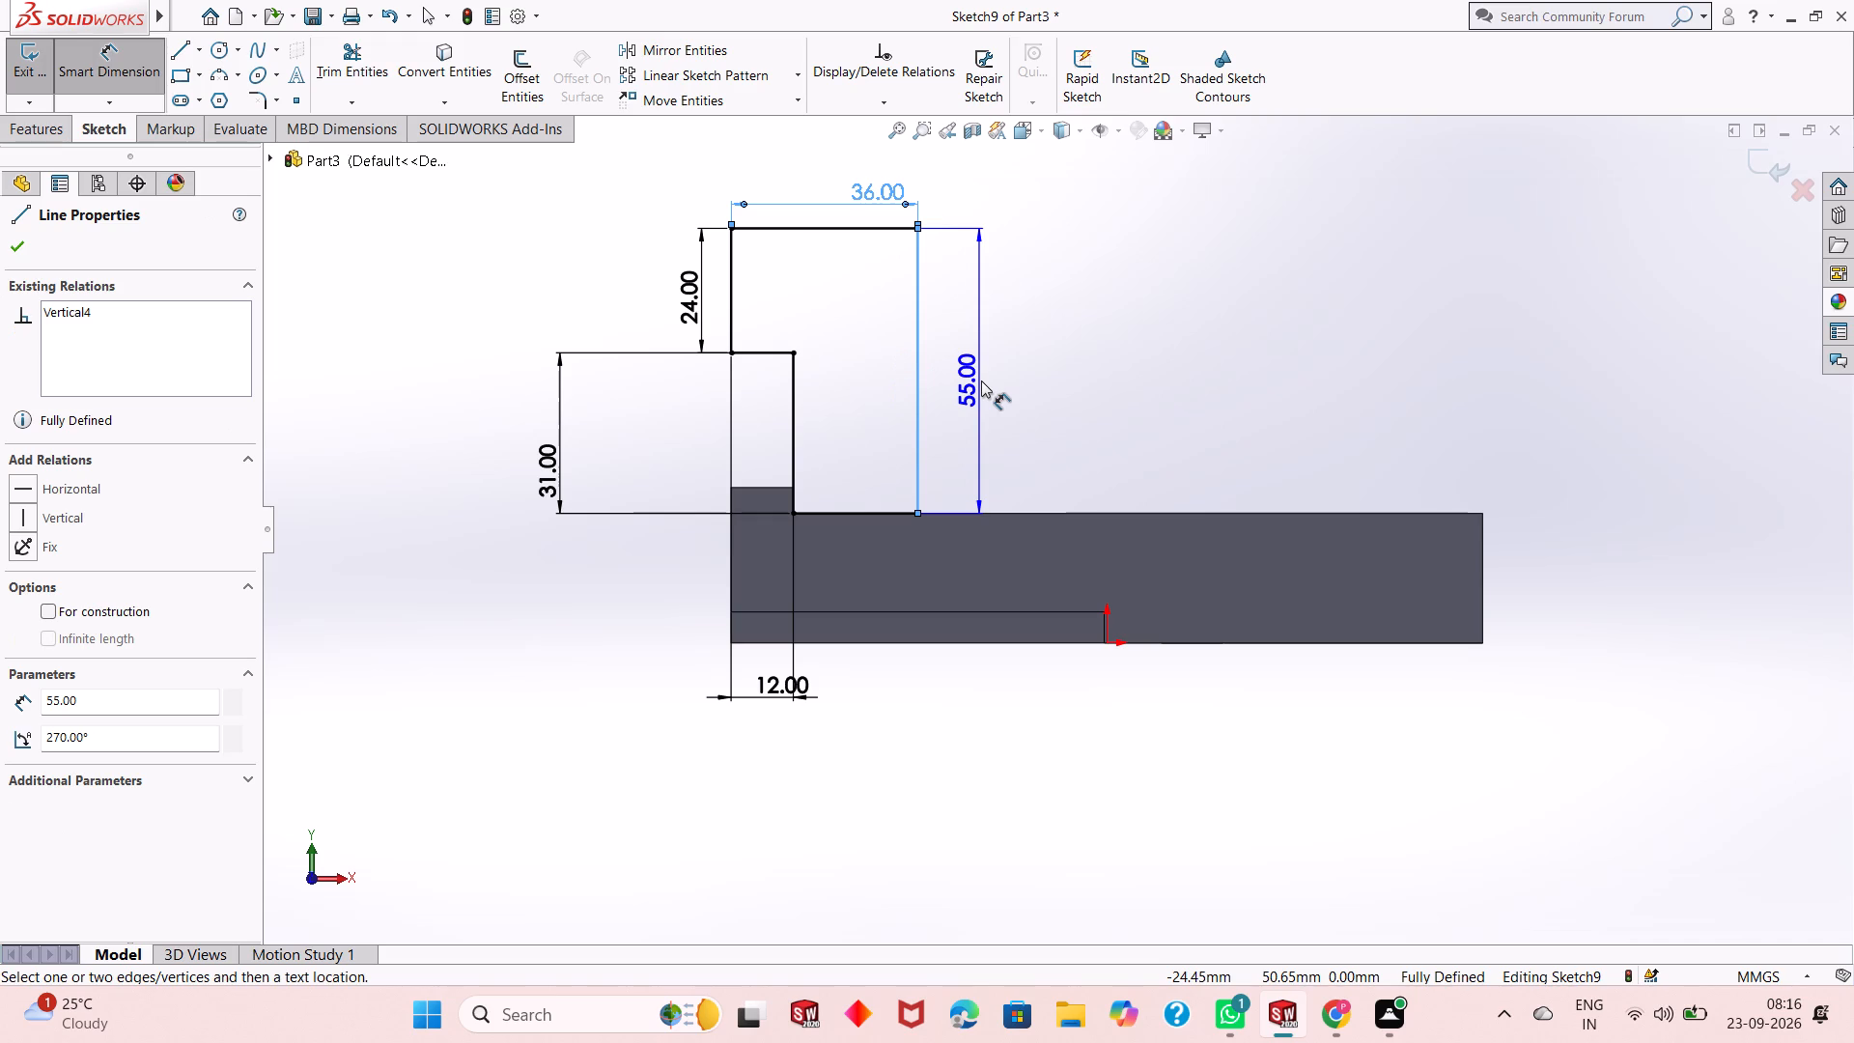
key("Escape")
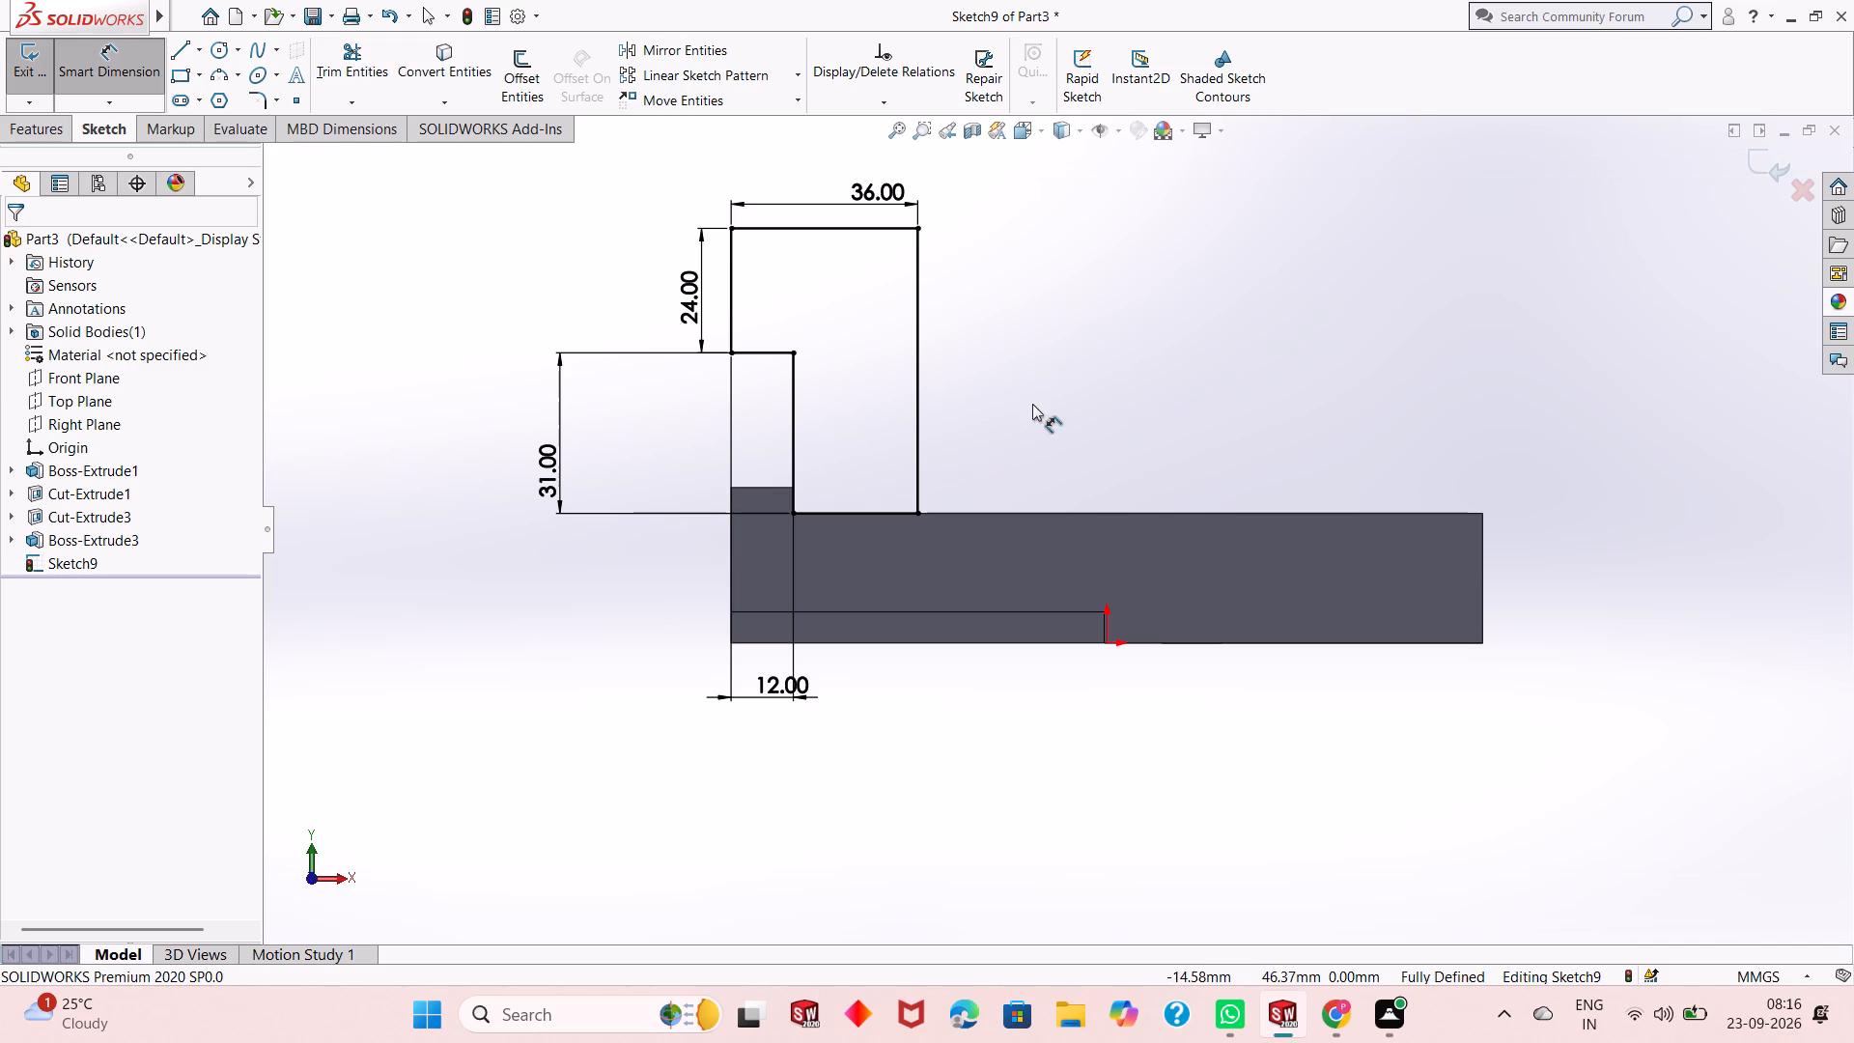
Extrude the stepped profile 72 mm as a blind boss, reversed to run across the block, with the result merged.
middle_click_drag(1032, 404, 1114, 517)
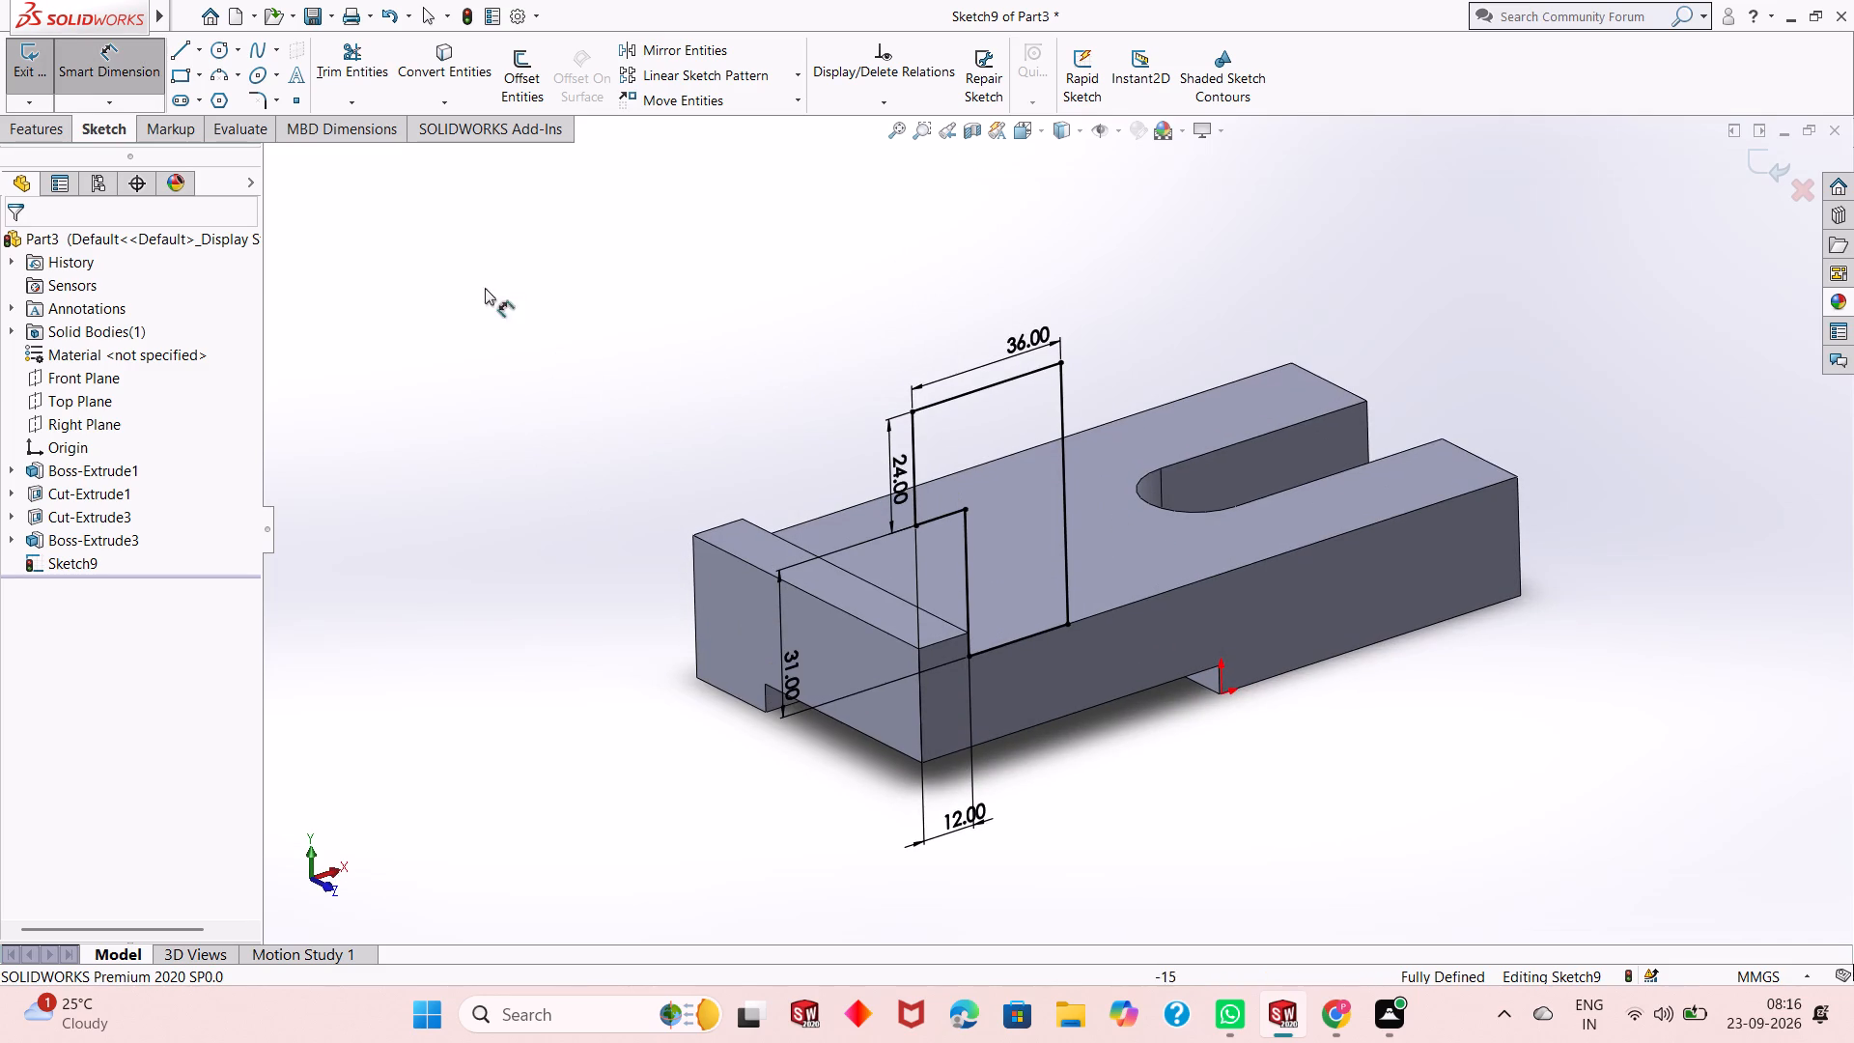
left_click(54, 122)
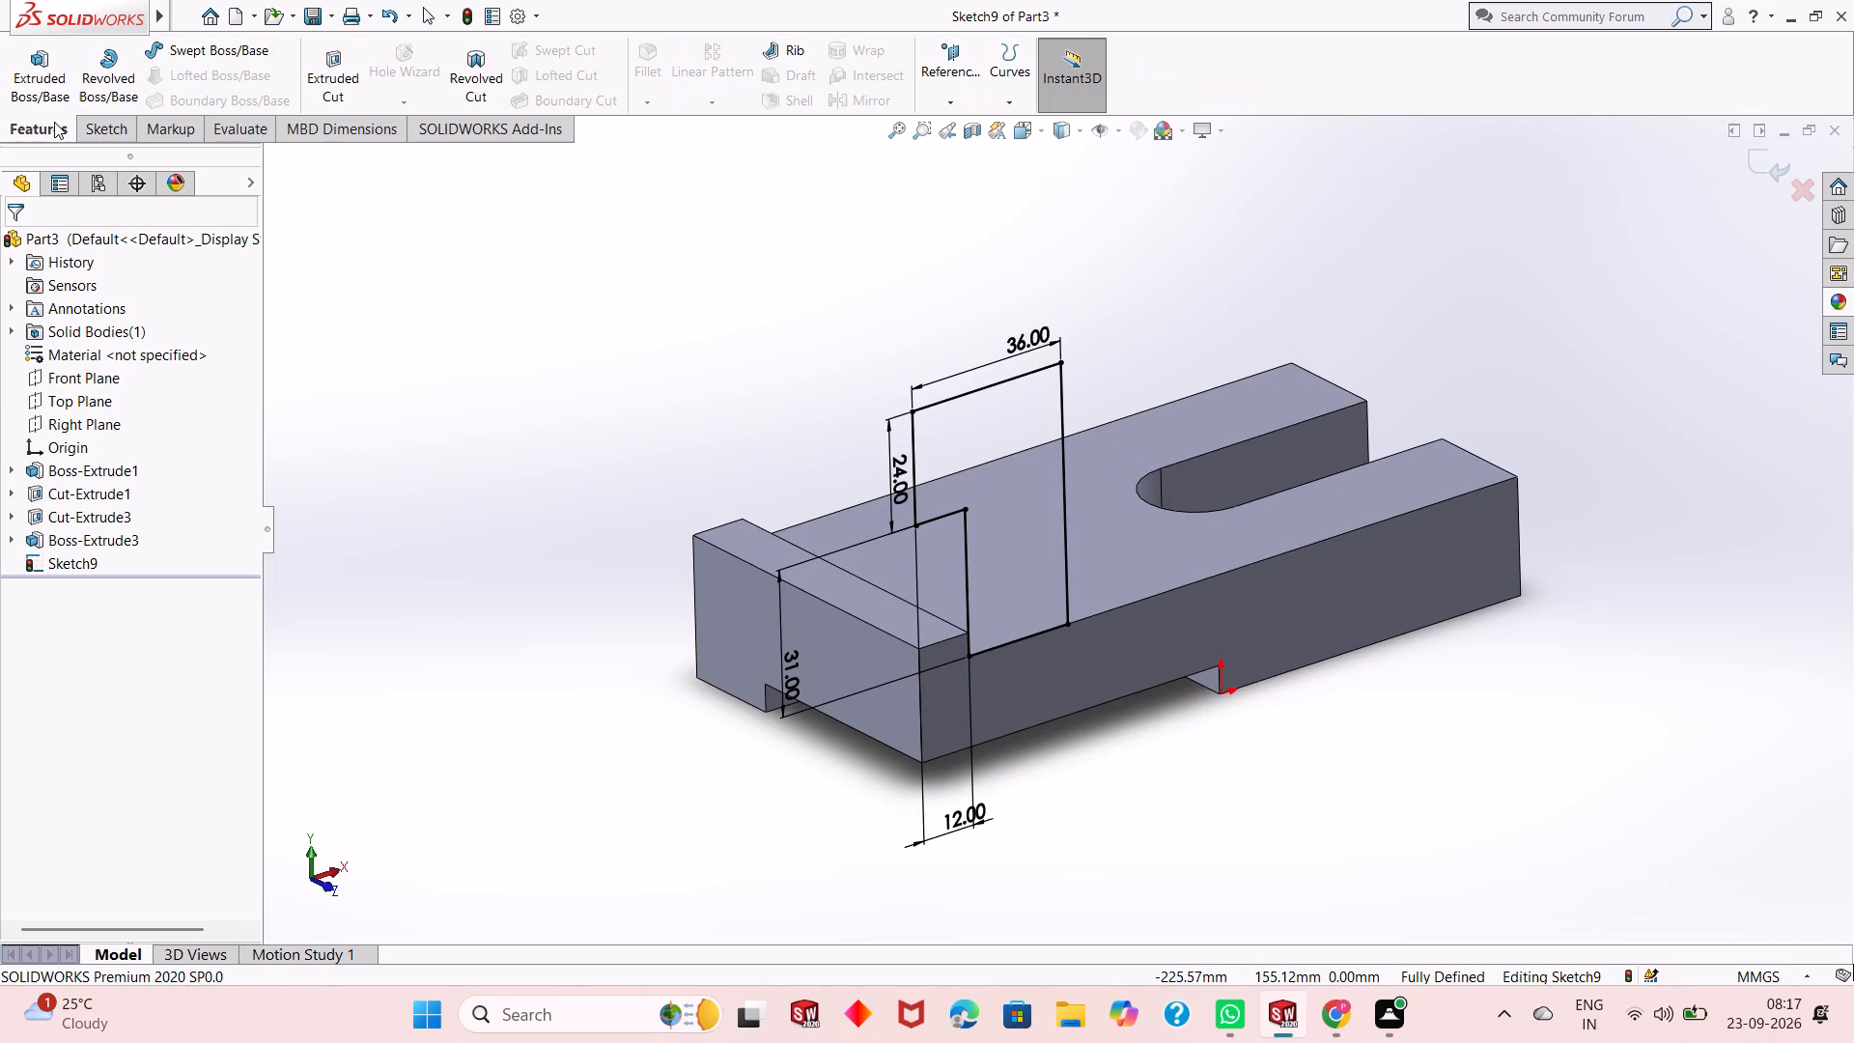
left_click(45, 78)
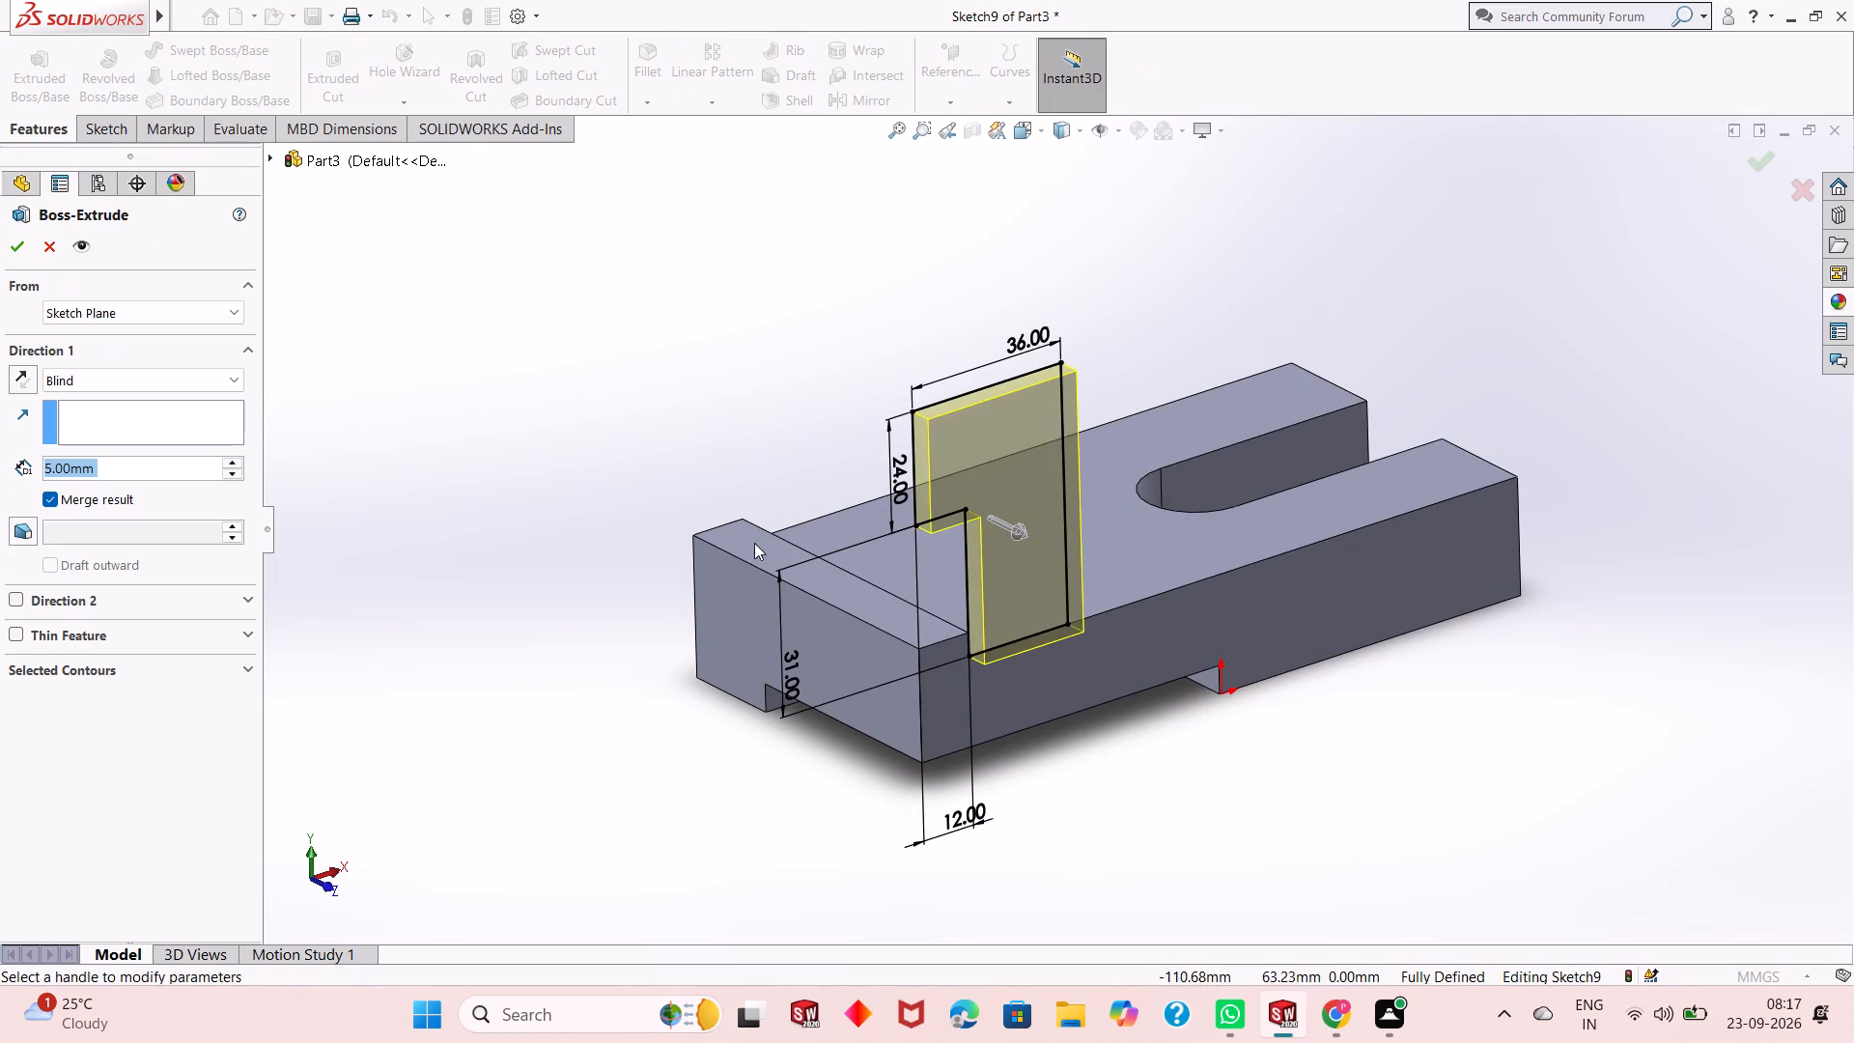
left_click(28, 382)
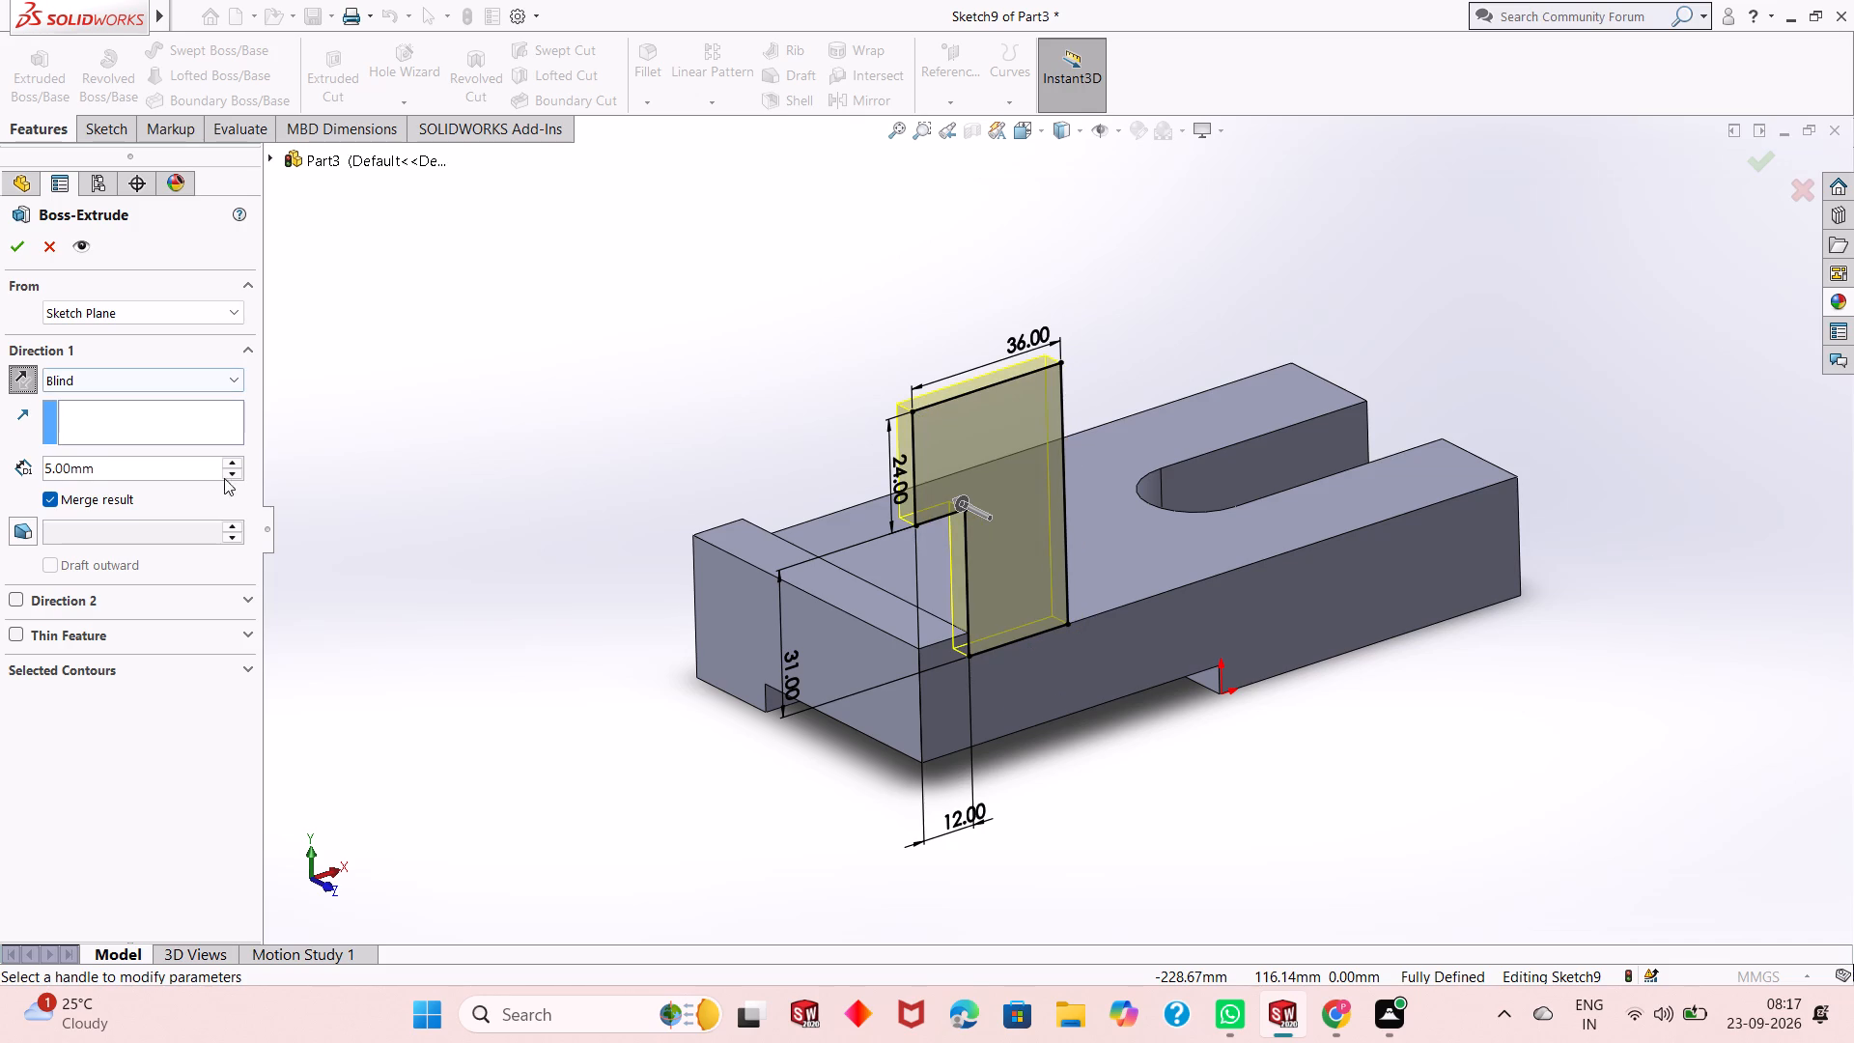
double_click(126, 469)
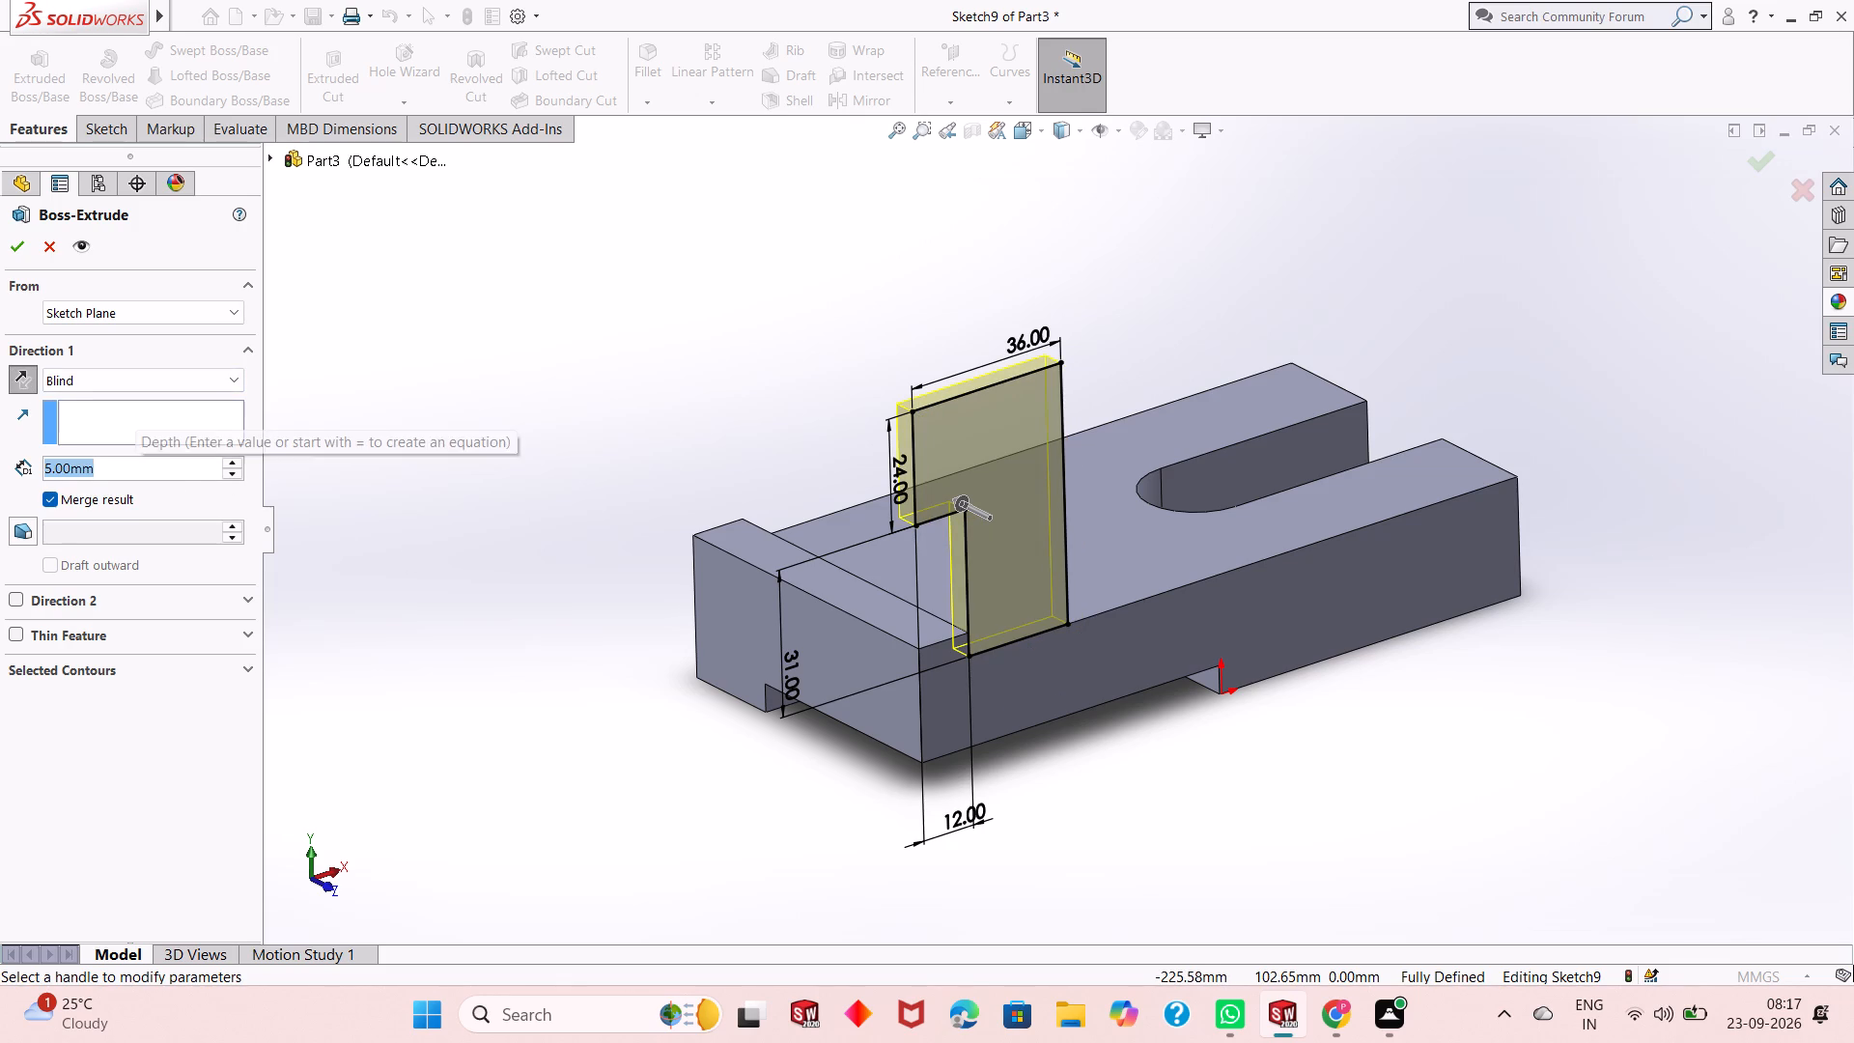
type("72")
key("Return")
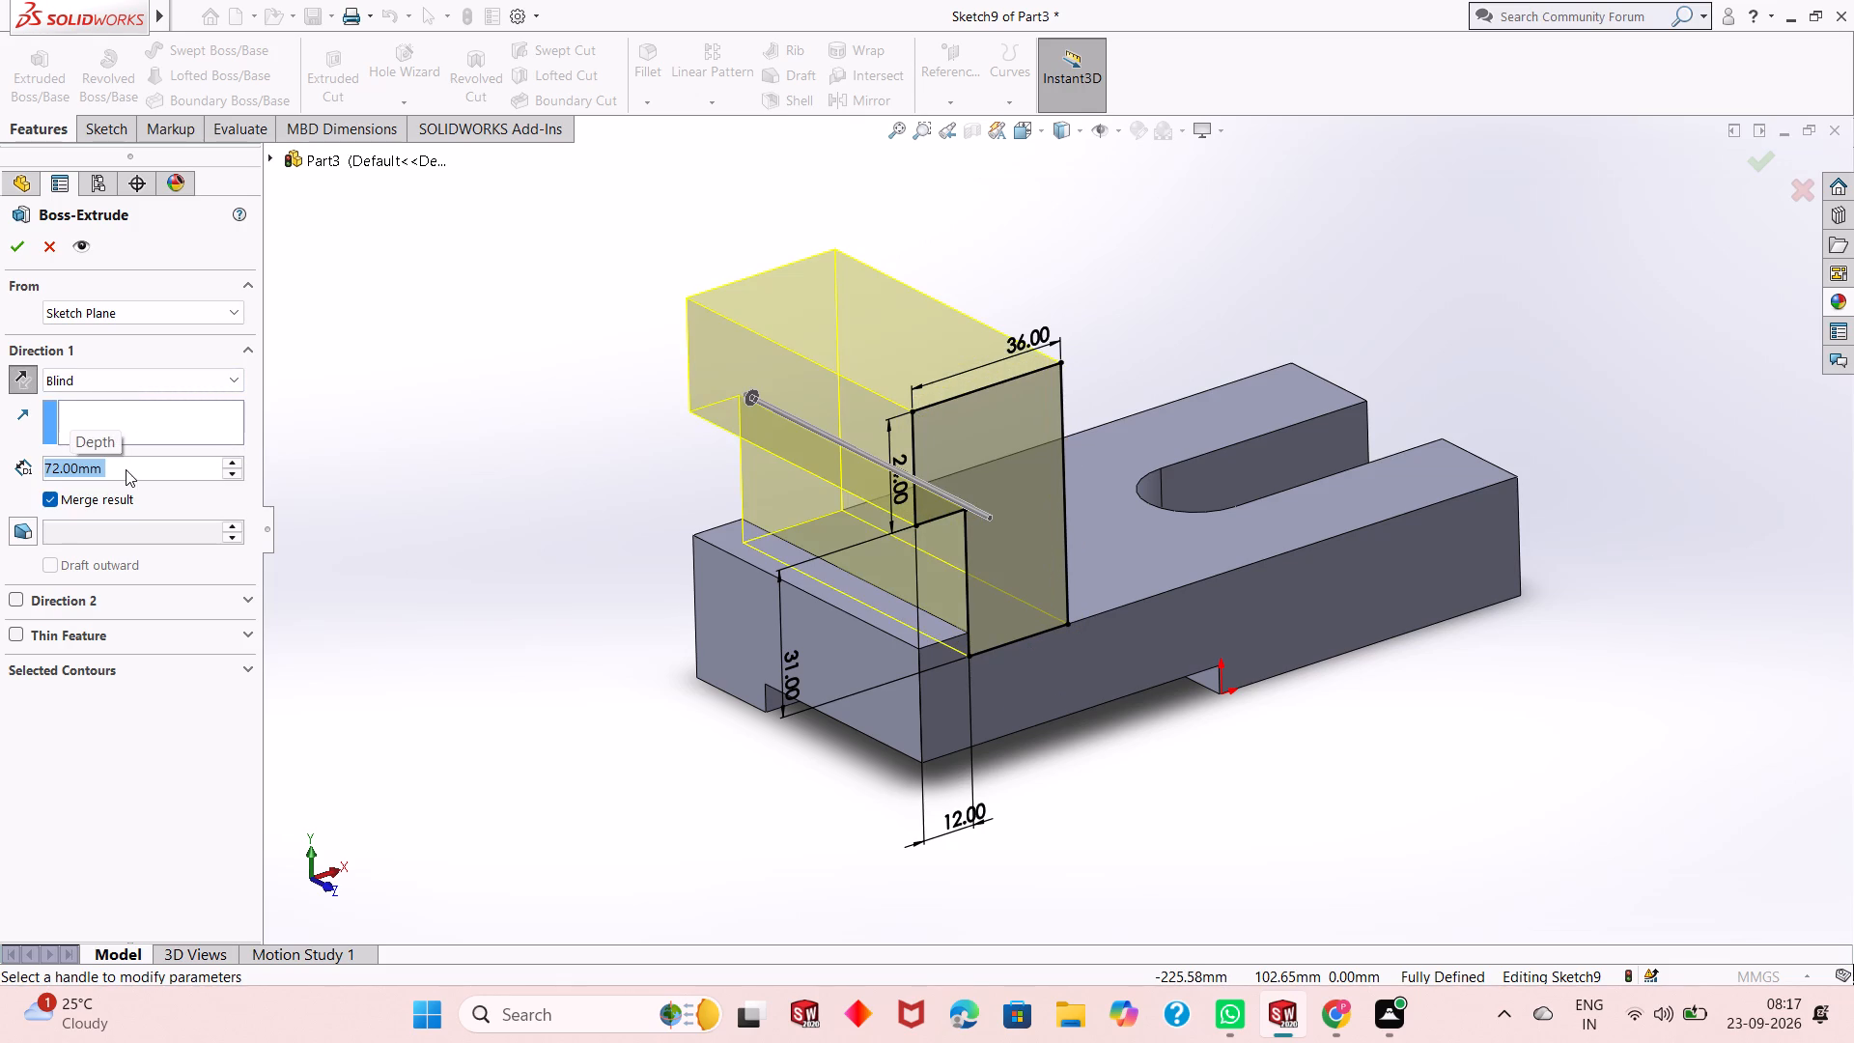
left_click(15, 251)
left_click(619, 666)
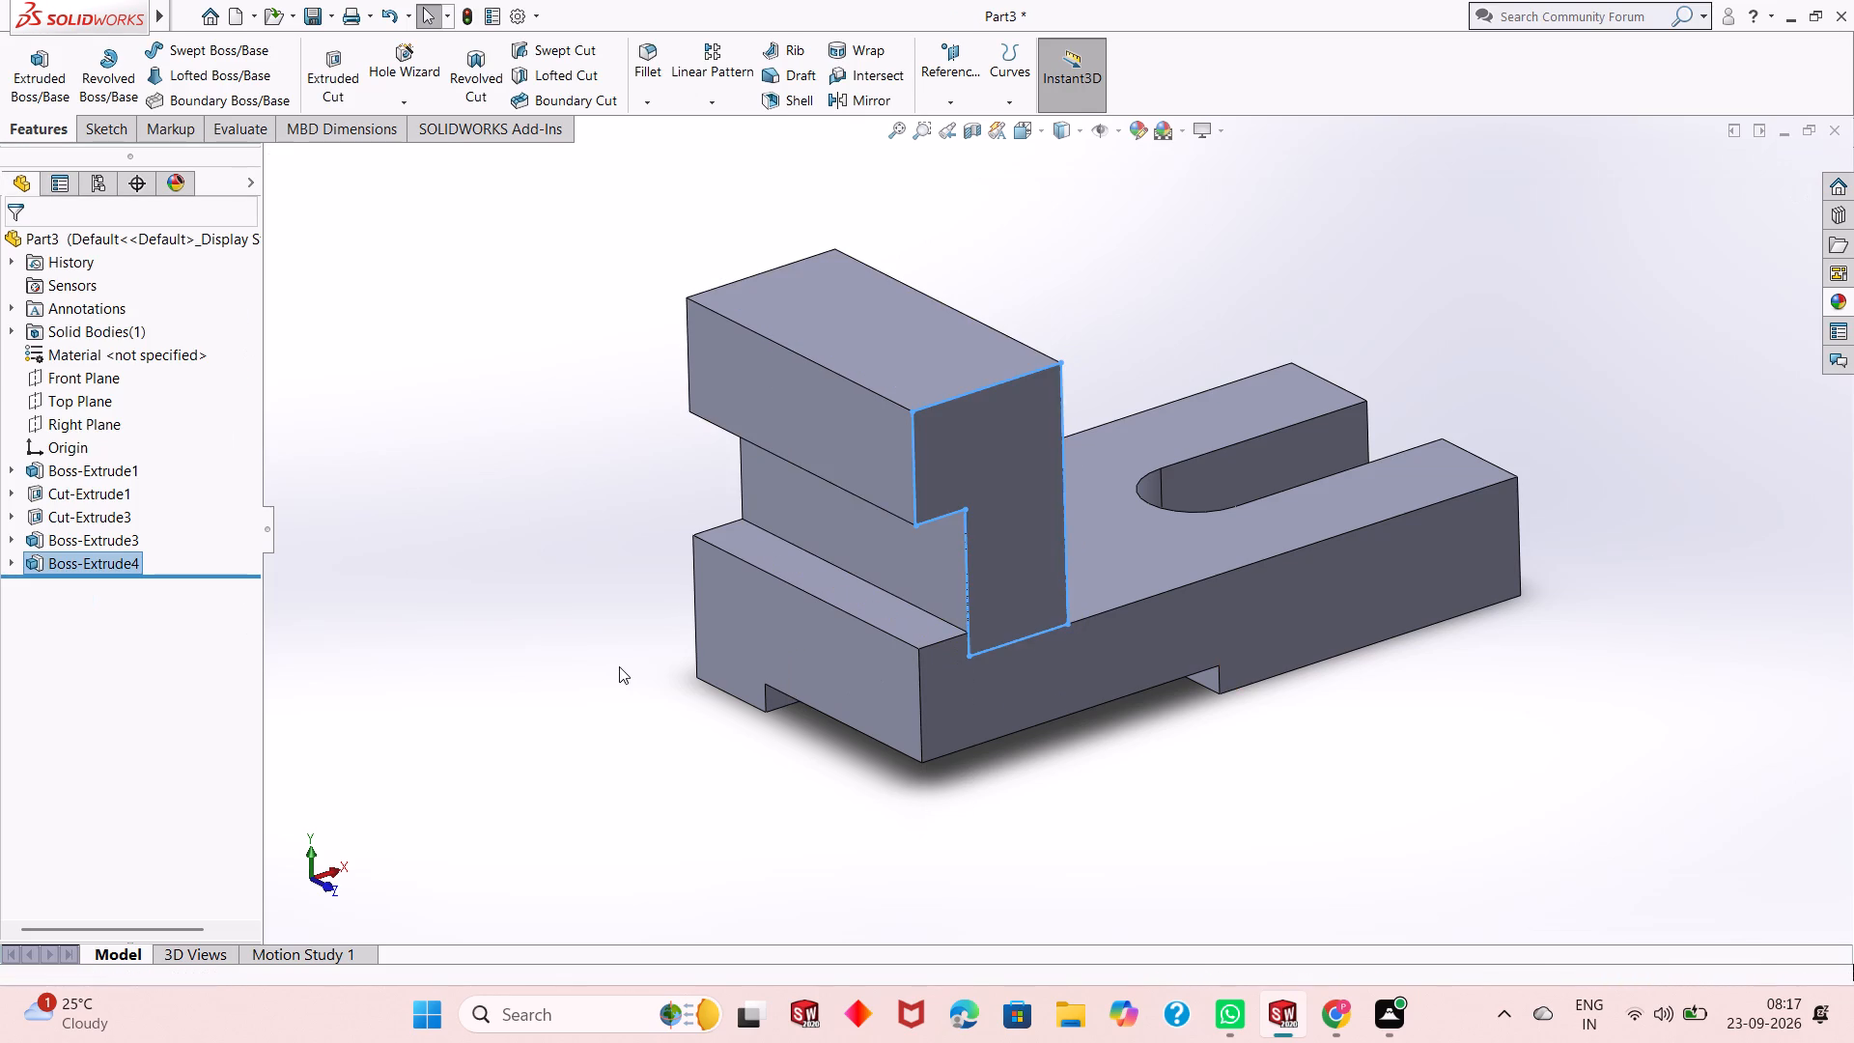
Start a sketch on the outer vertical face of the stepped feature's upper overhang and view it face-on.
middle_click_drag(810, 726, 818, 618)
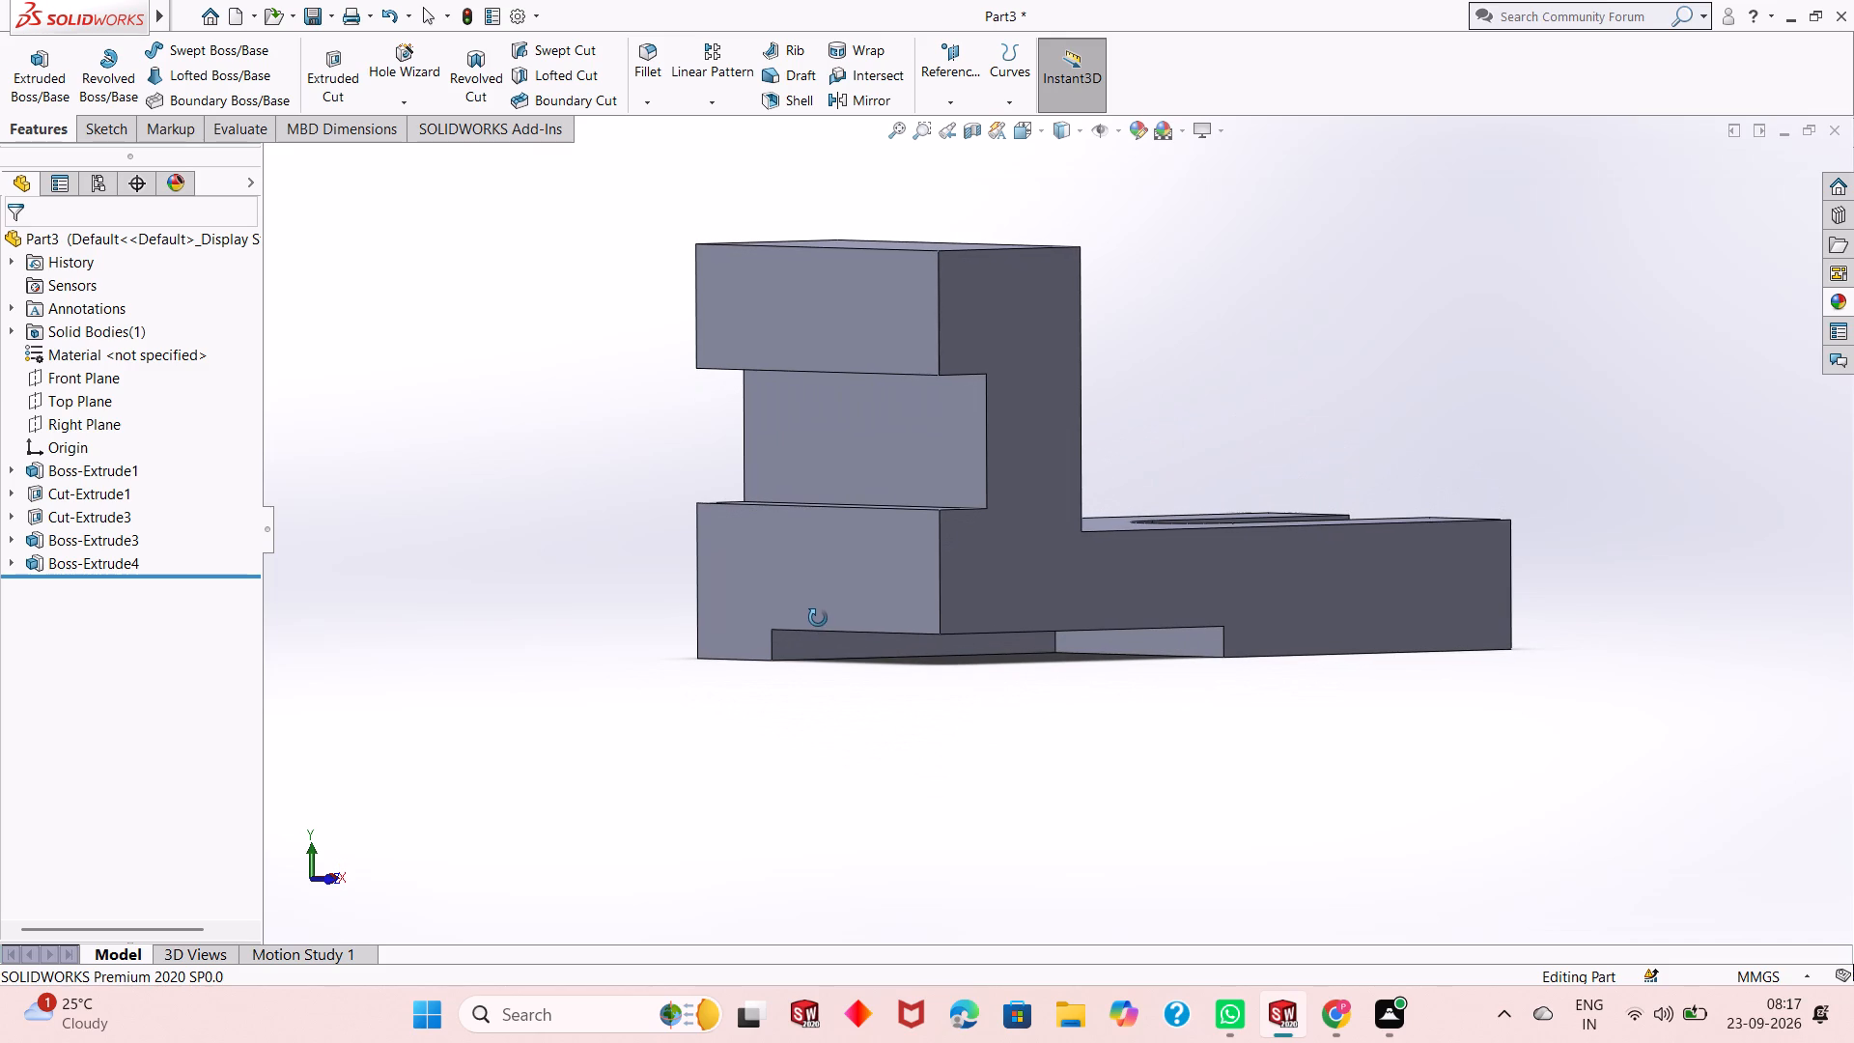
middle_click_drag(818, 618, 906, 695)
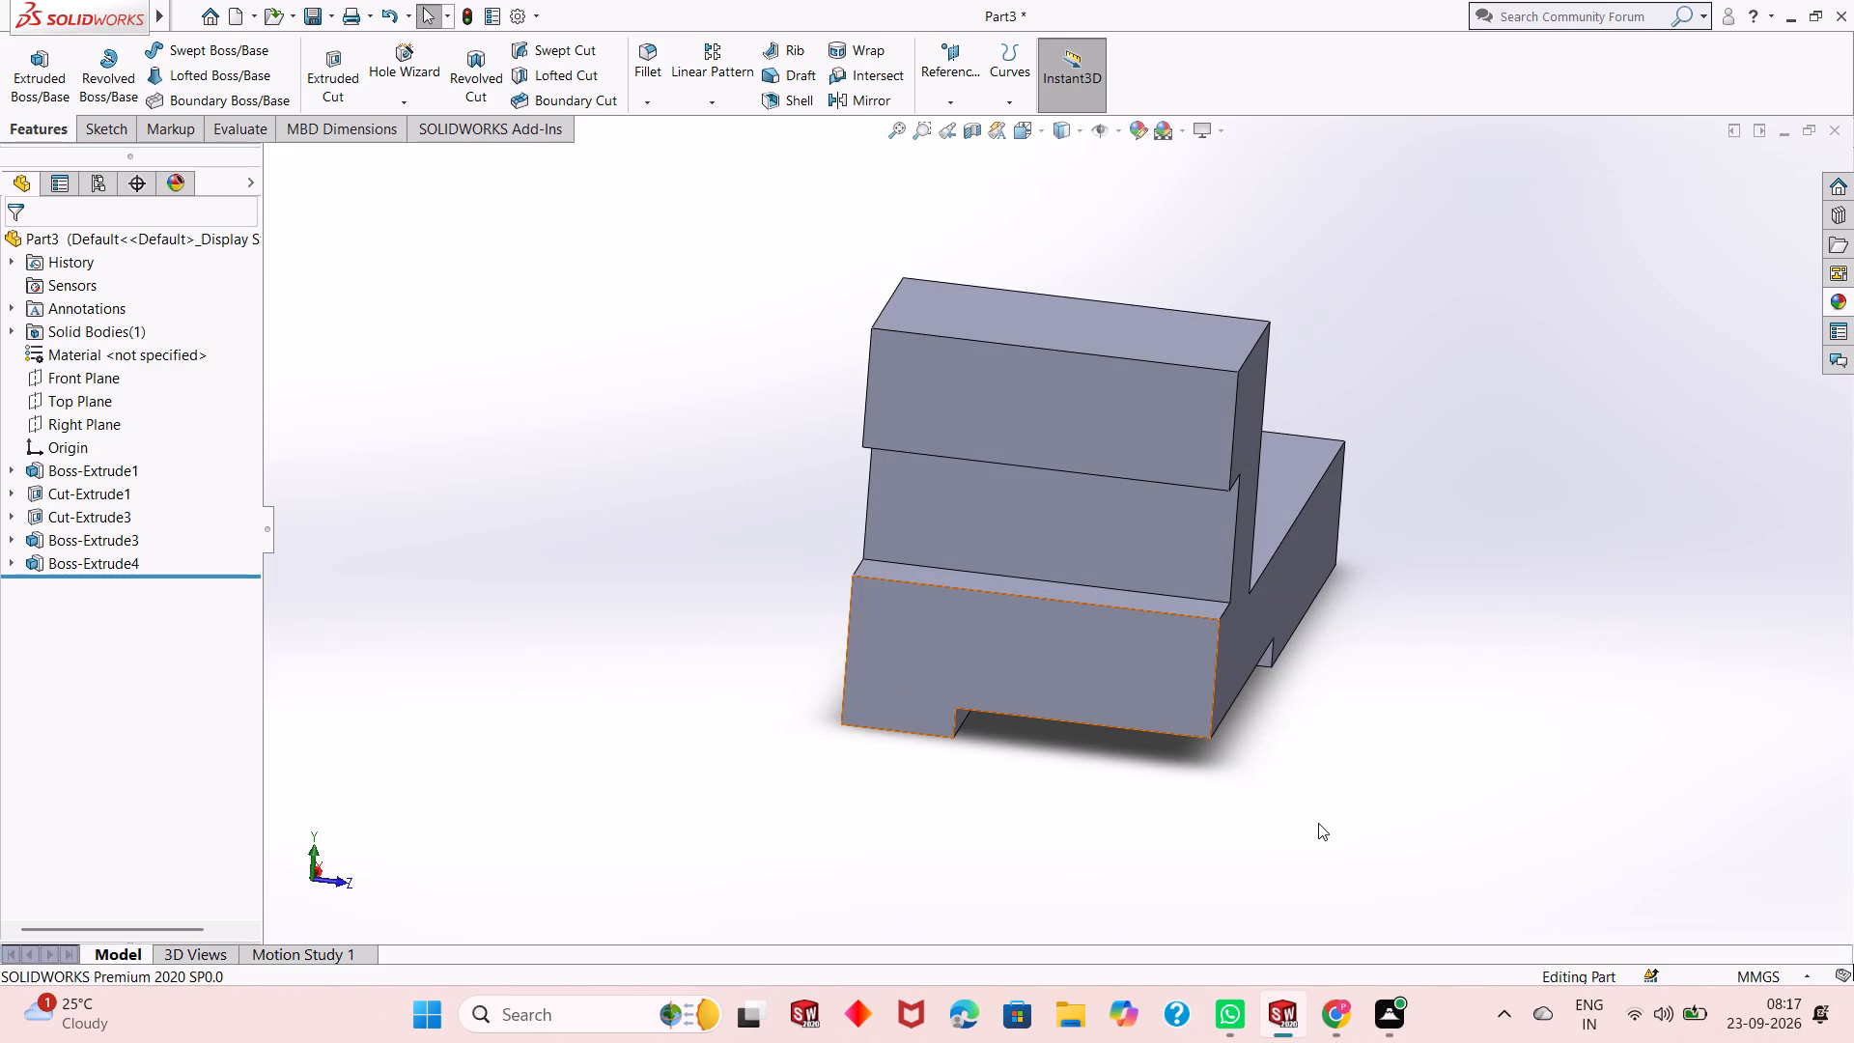
middle_click_drag(1318, 823, 1476, 744)
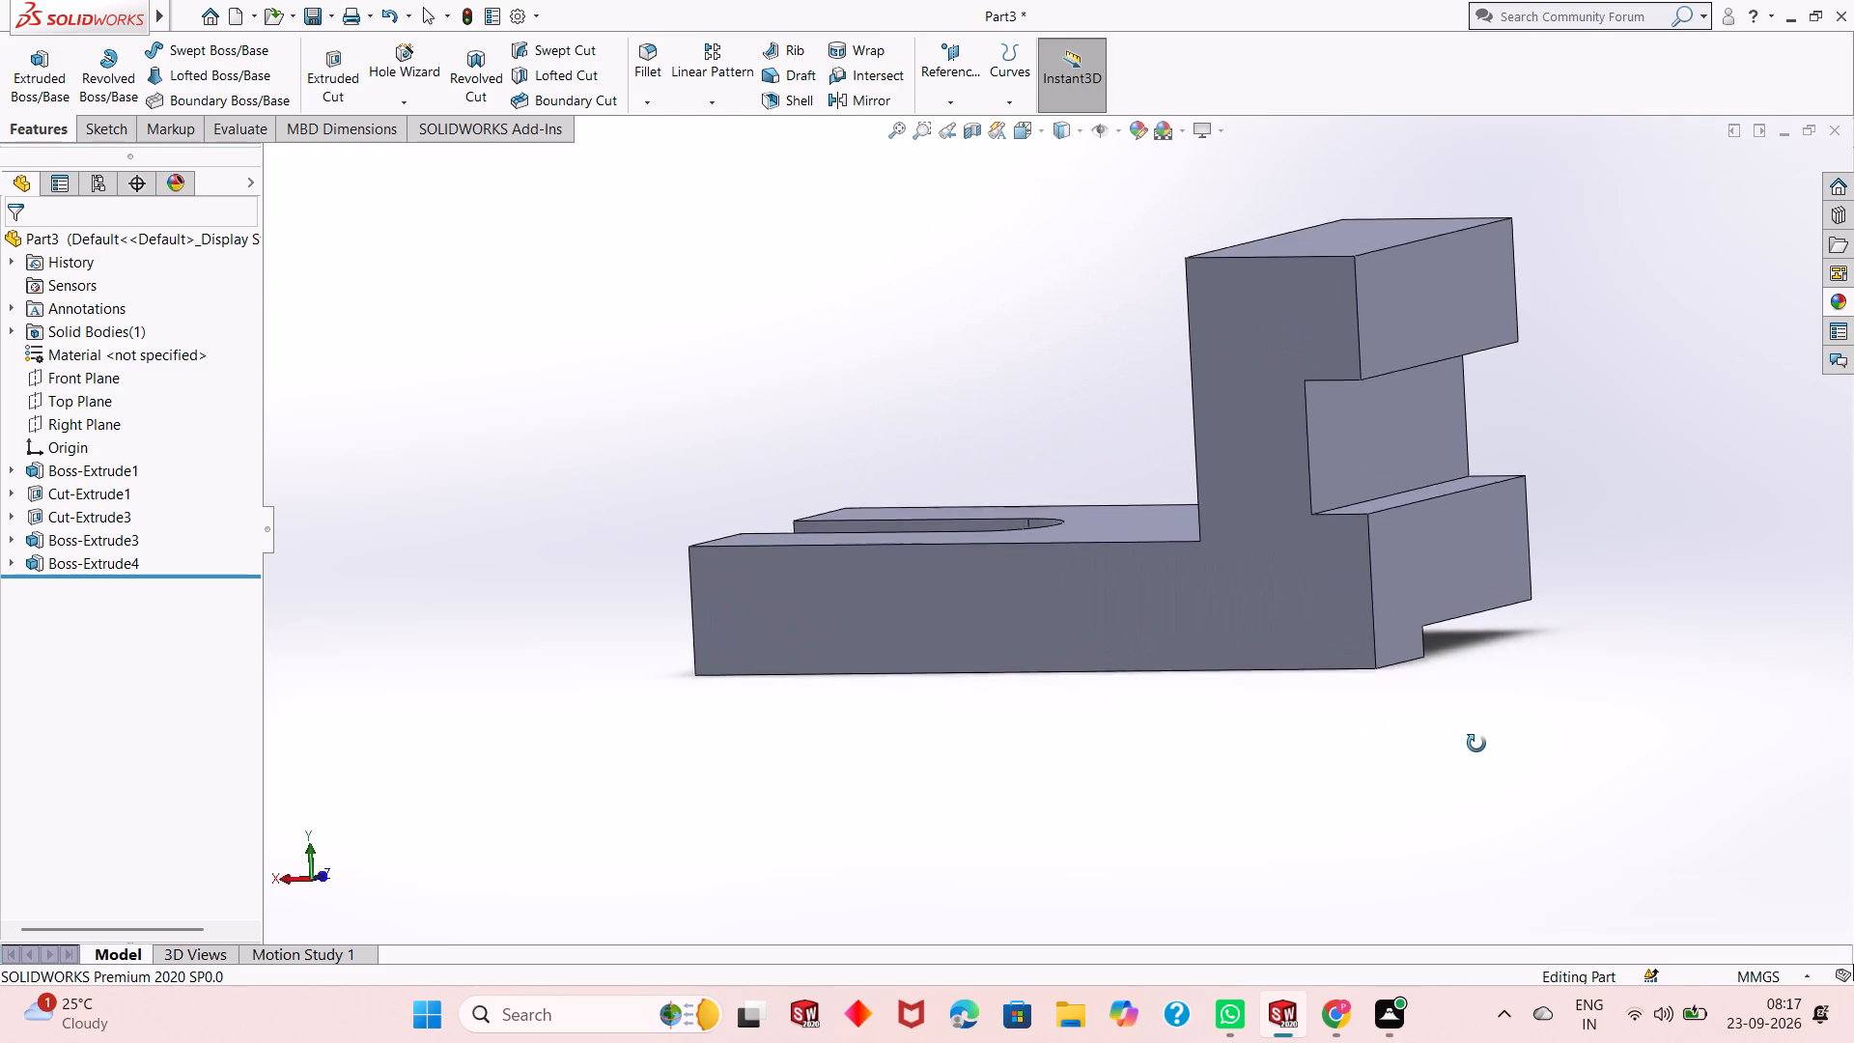
middle_click_drag(1476, 744, 1293, 775)
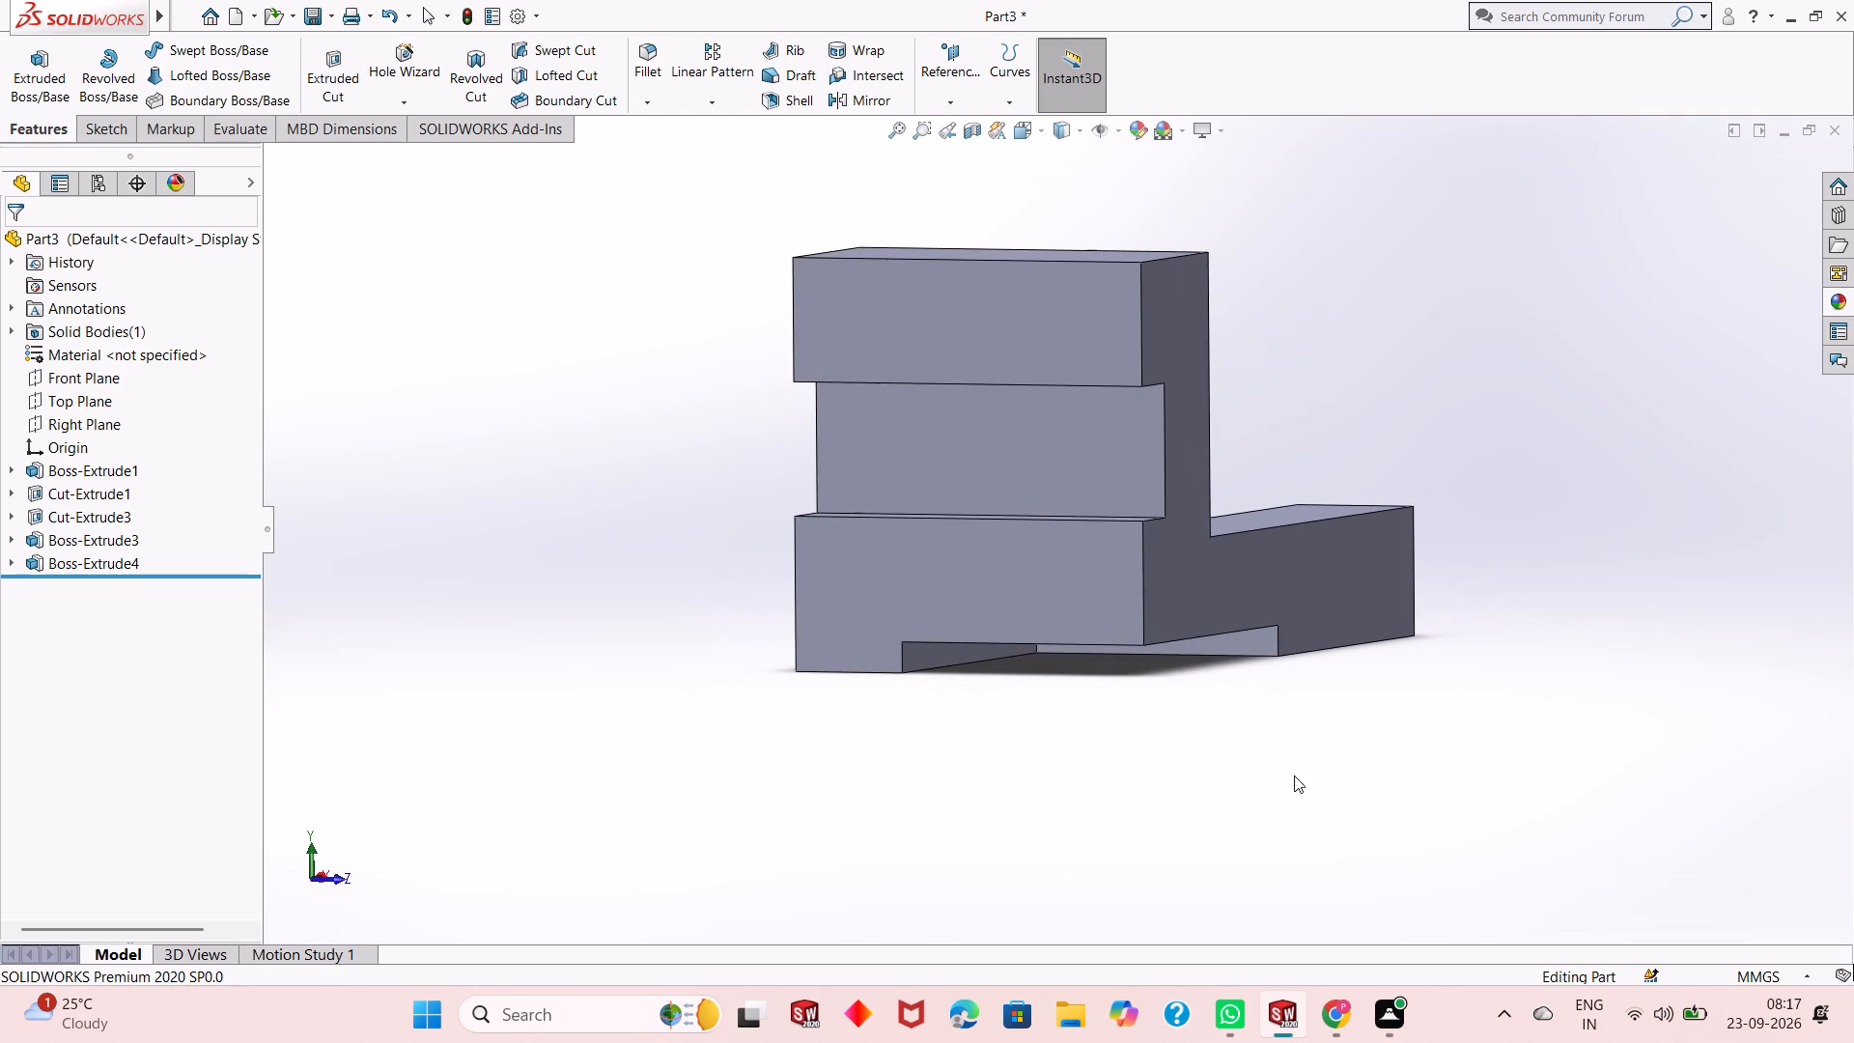
left_click(1027, 351)
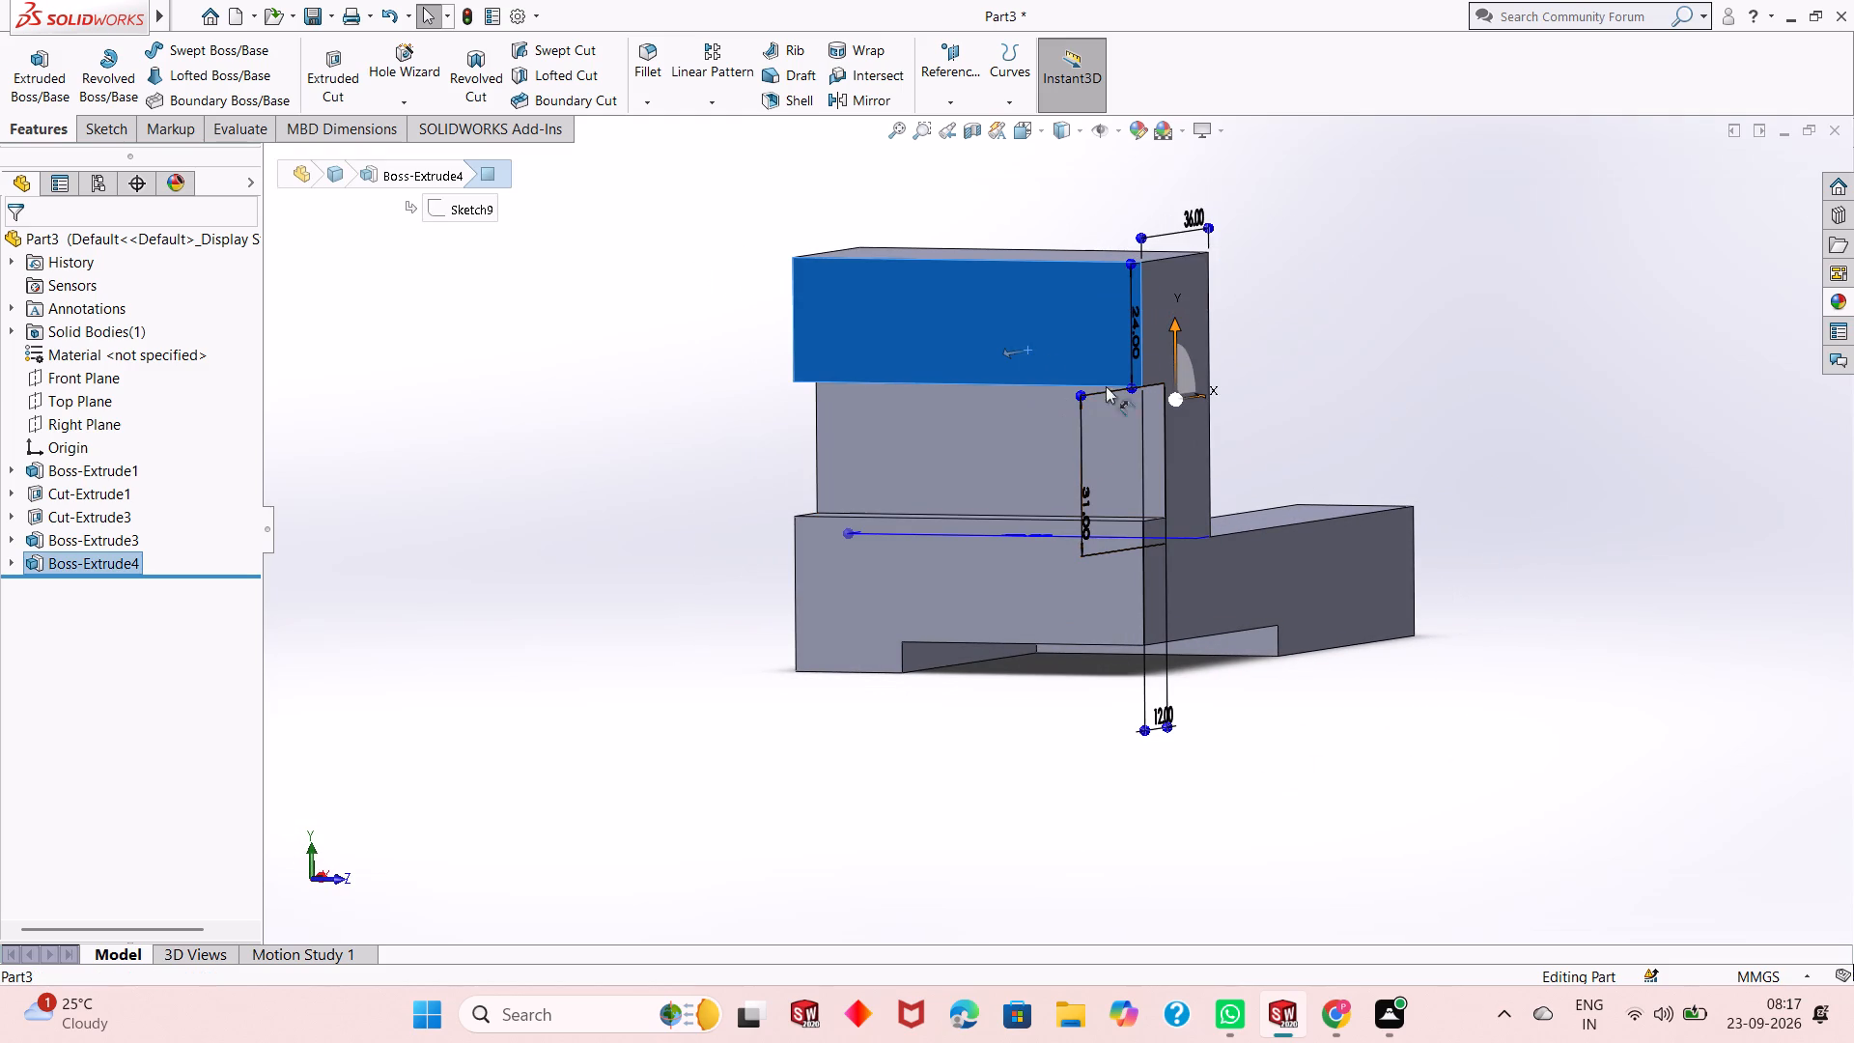
key("Escape")
key("Escape")
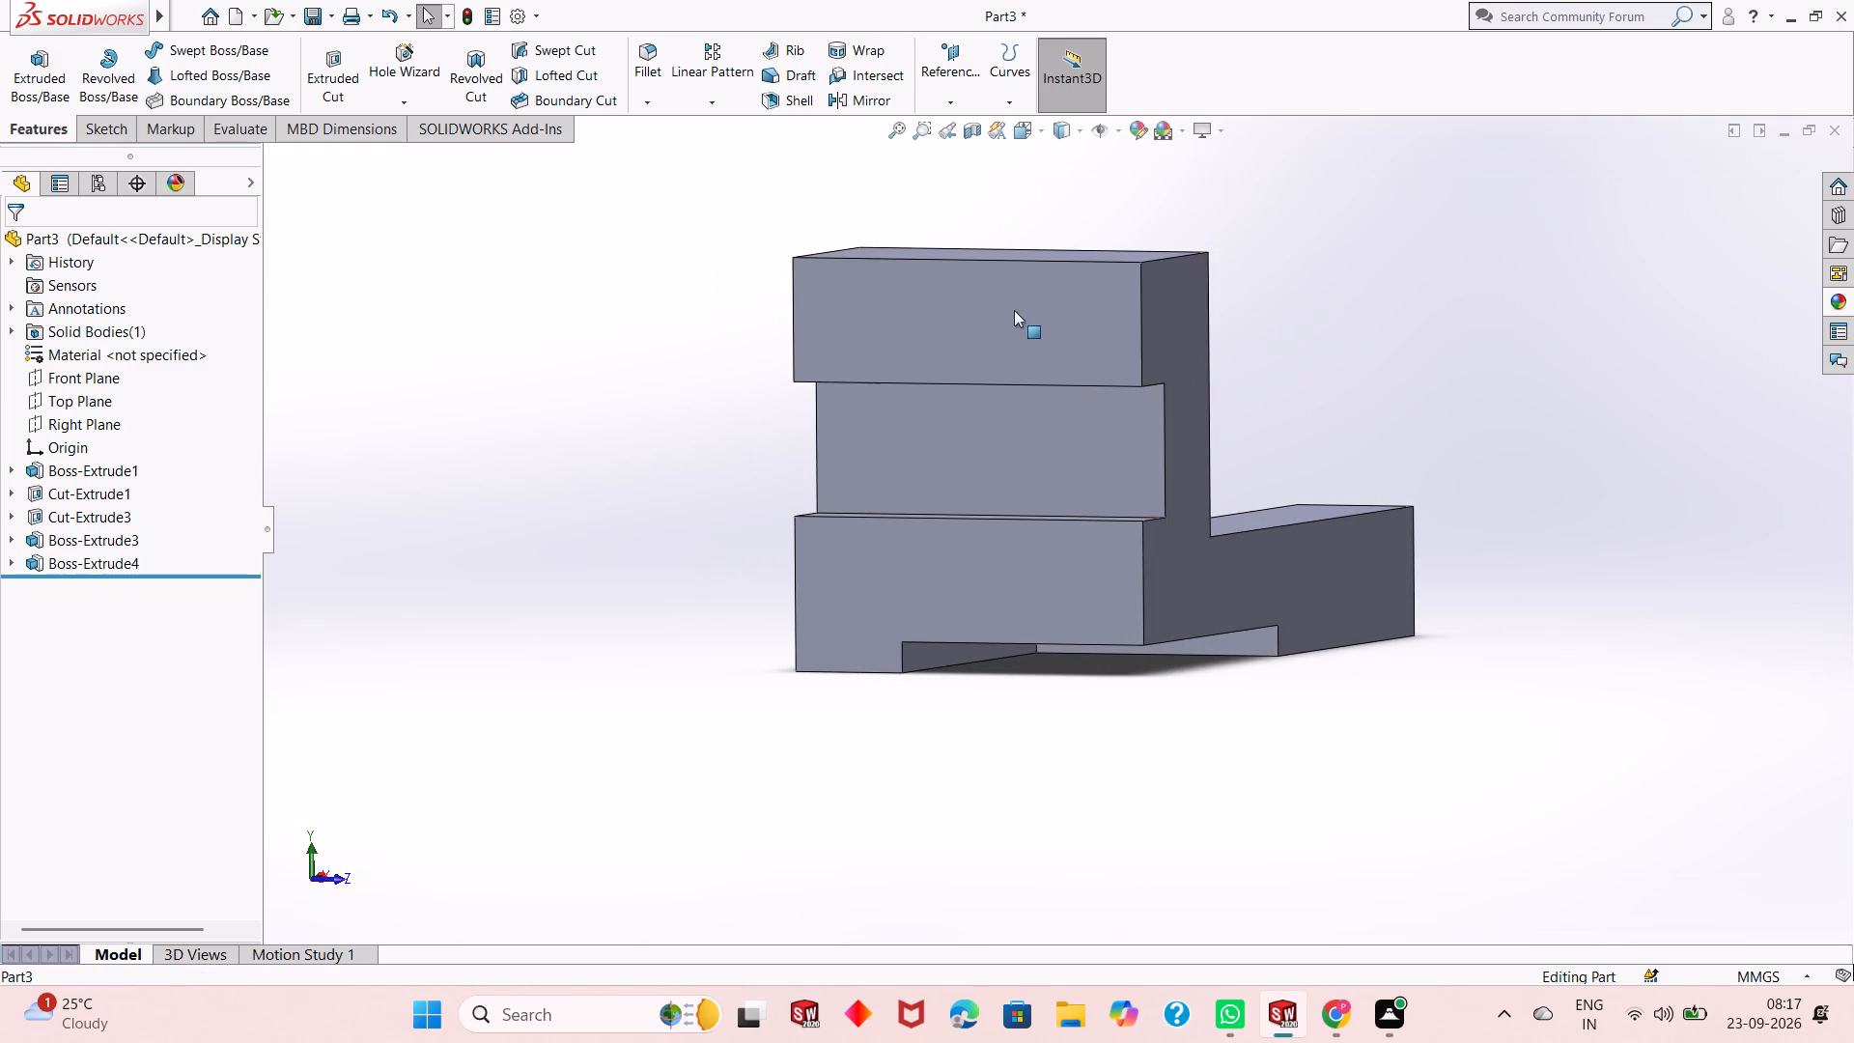
left_click(1013, 310)
left_click(1093, 267)
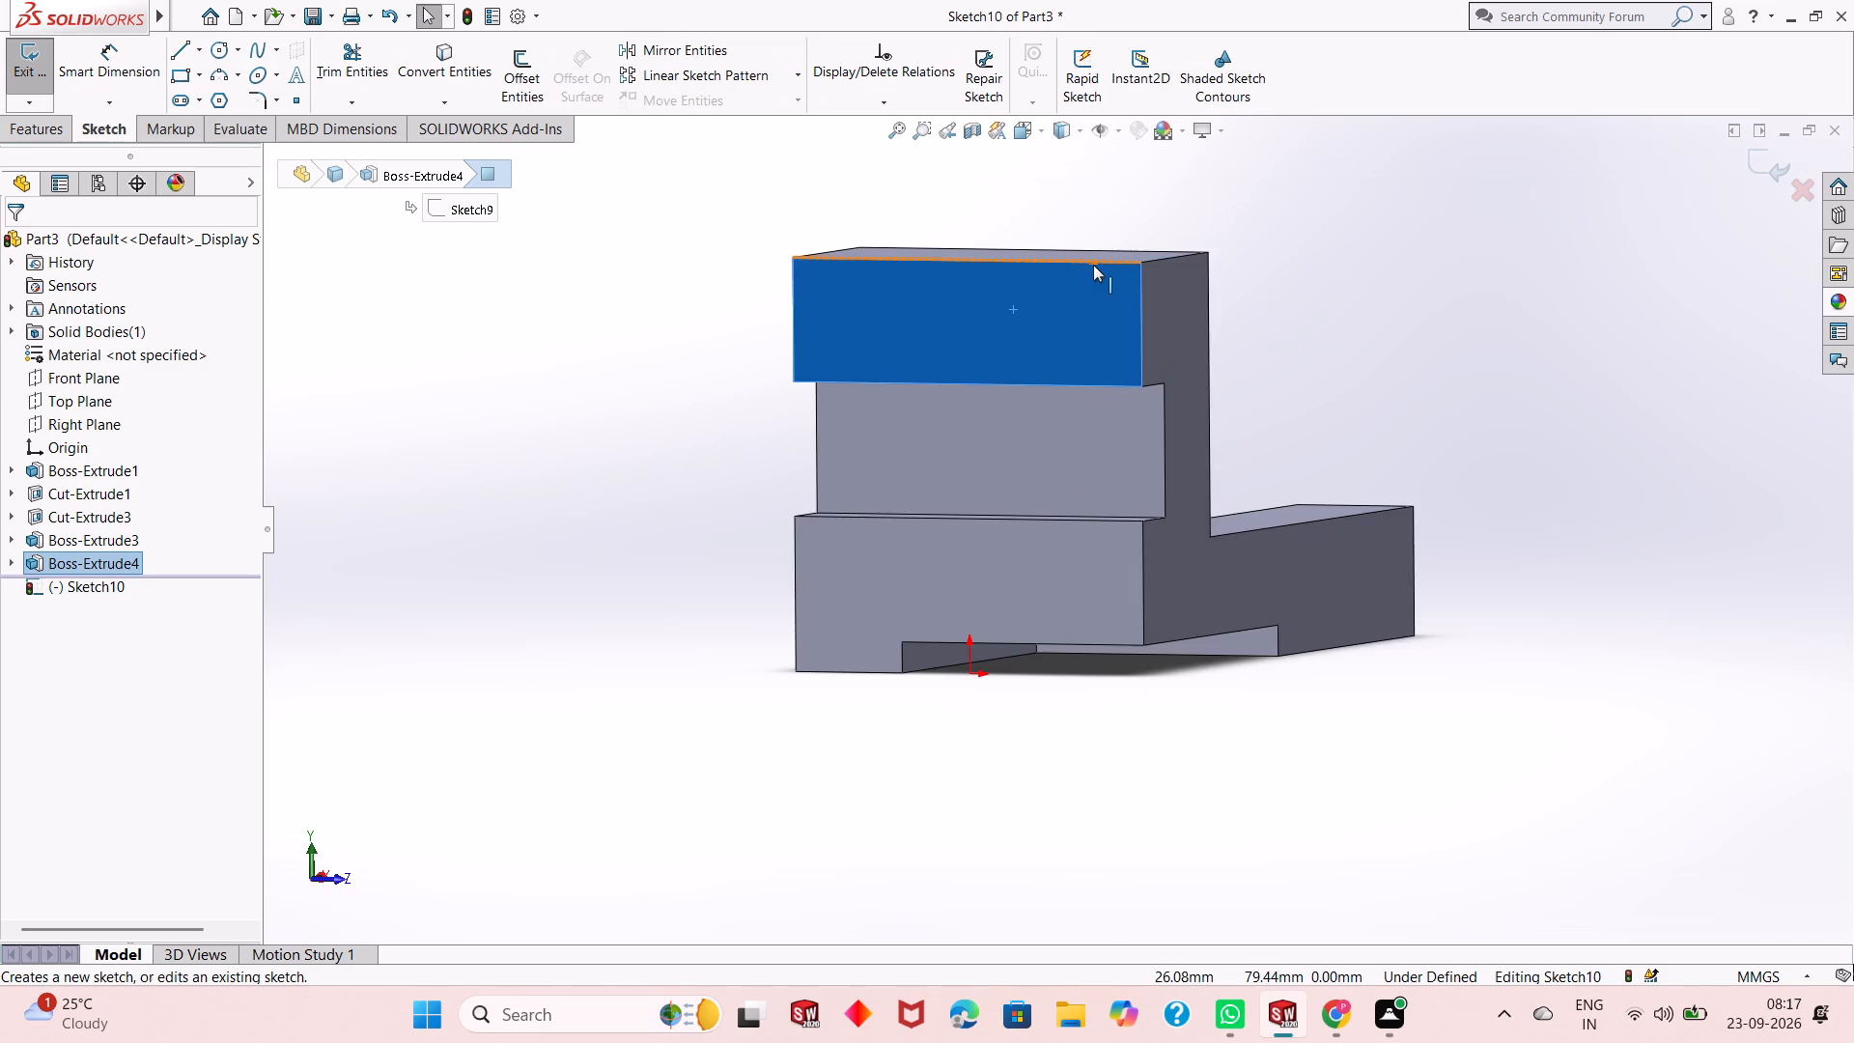
key("ctrl+8")
key("Escape")
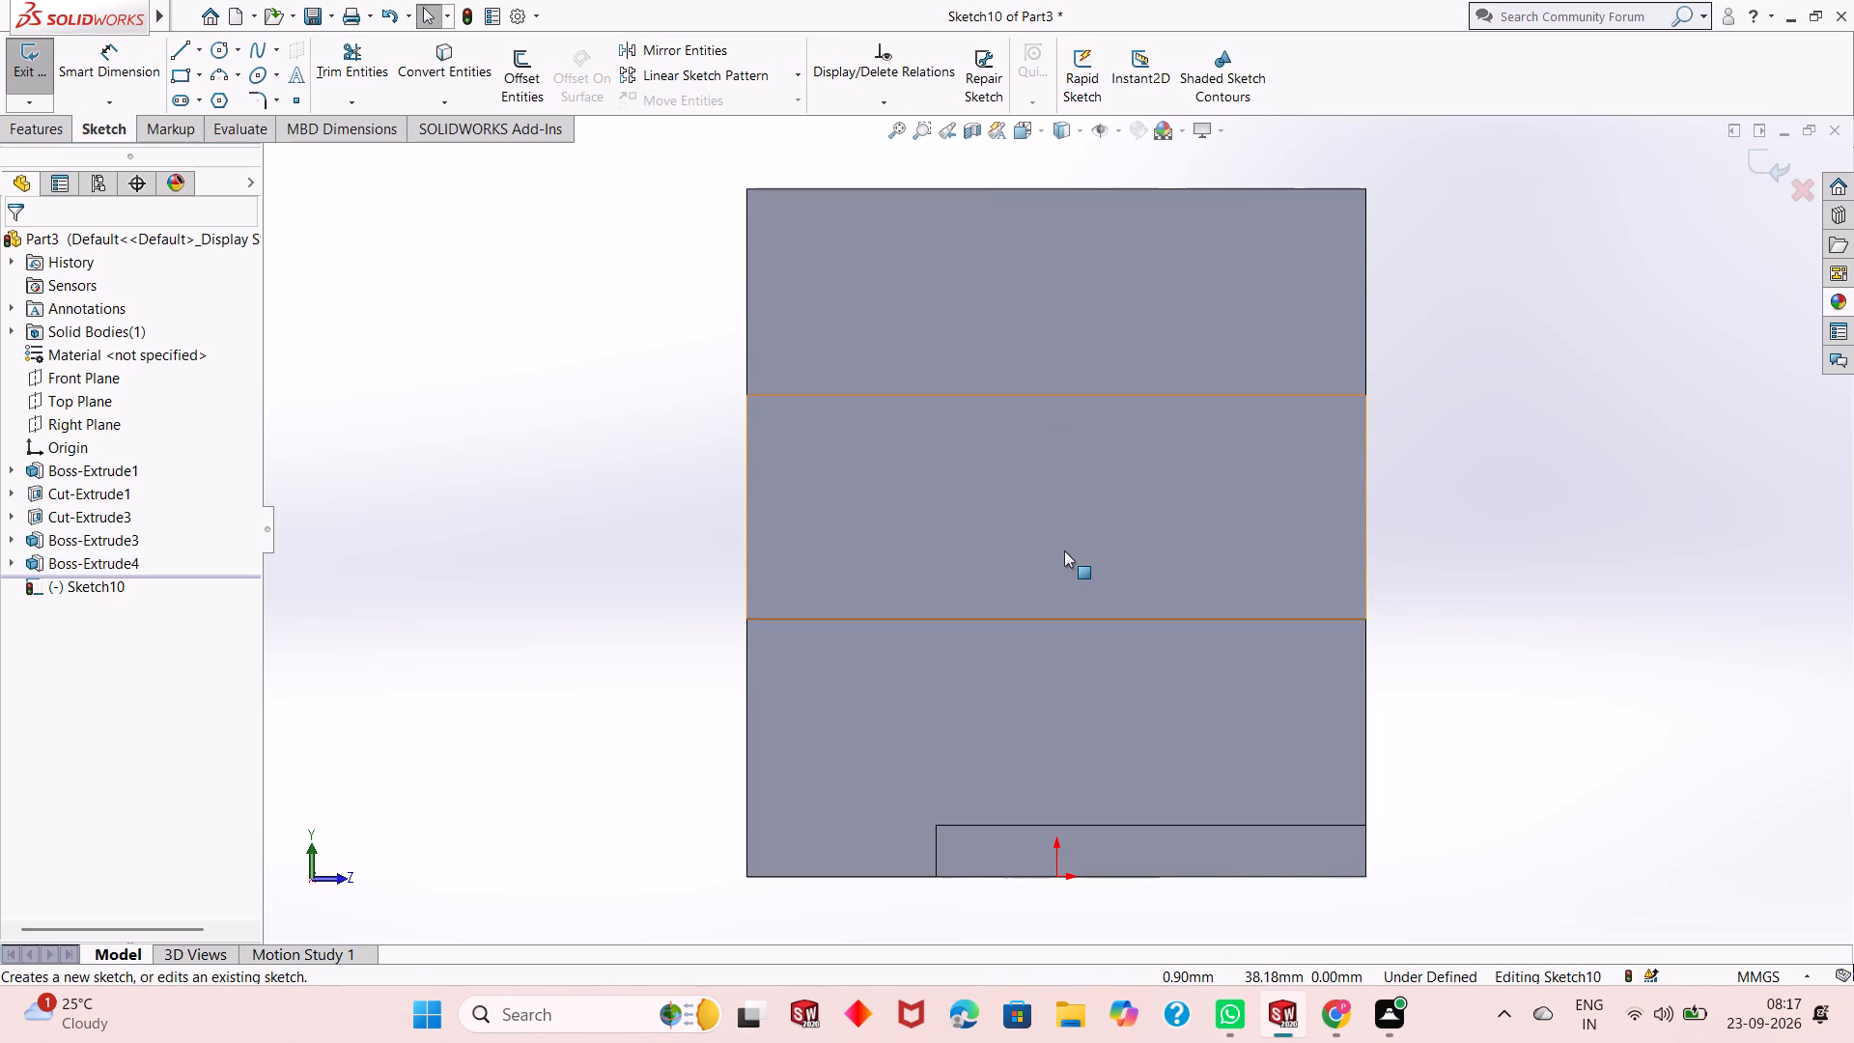
Sketch a circle about 57 mm in diameter across the stepped faces, centred directly above the origin at about 45 mm height.
scroll(1064, 550, "up", 1)
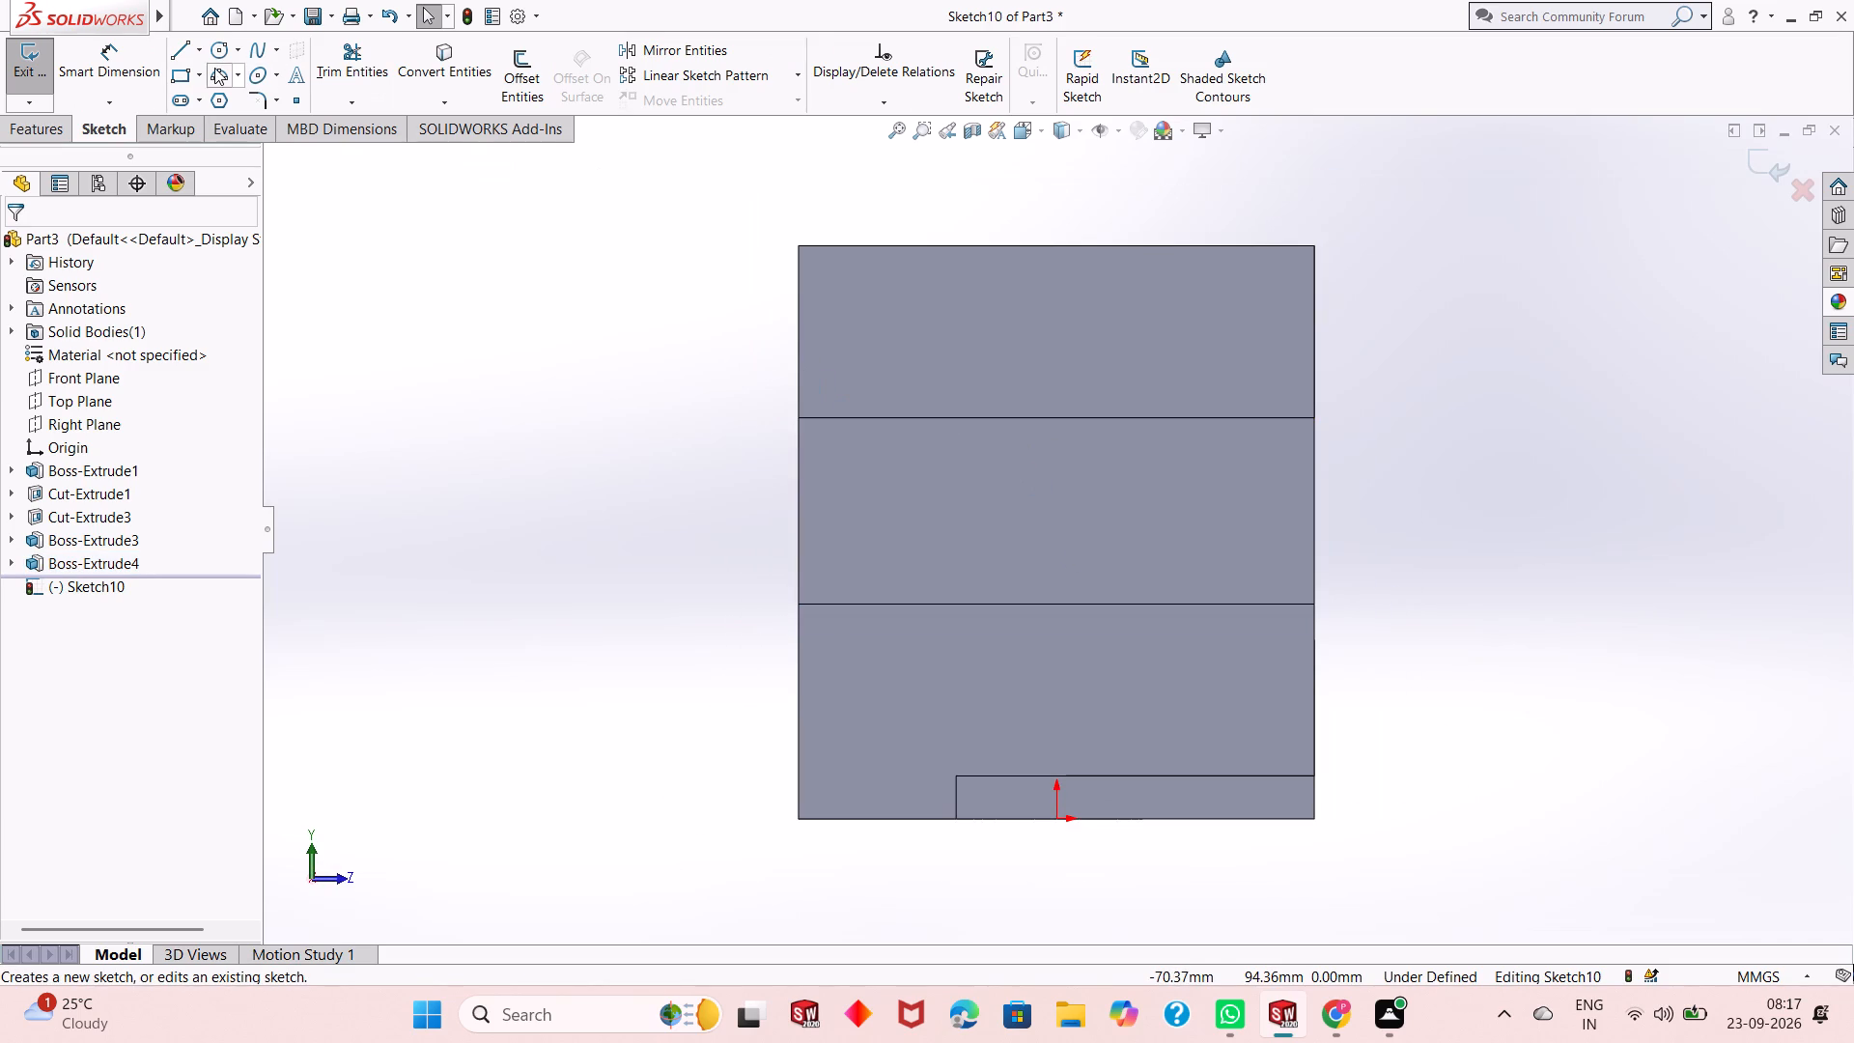
left_click(216, 50)
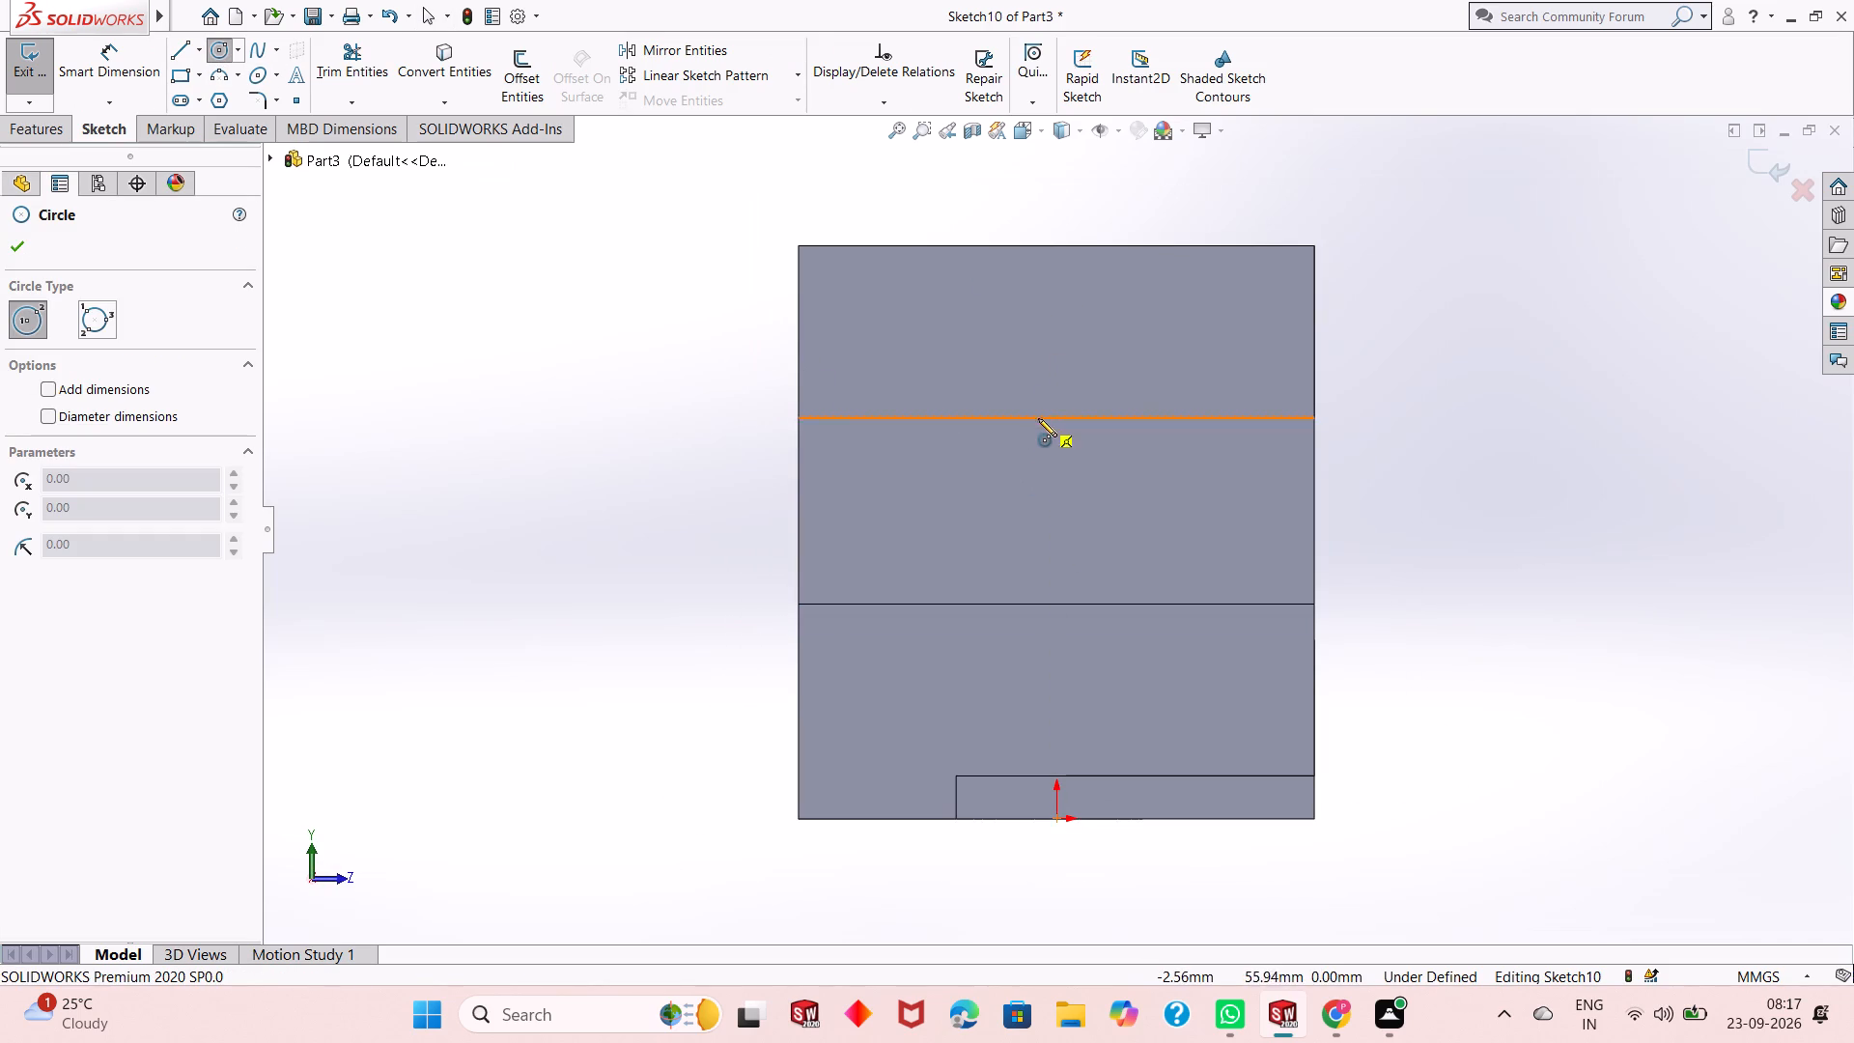
left_click(1052, 493)
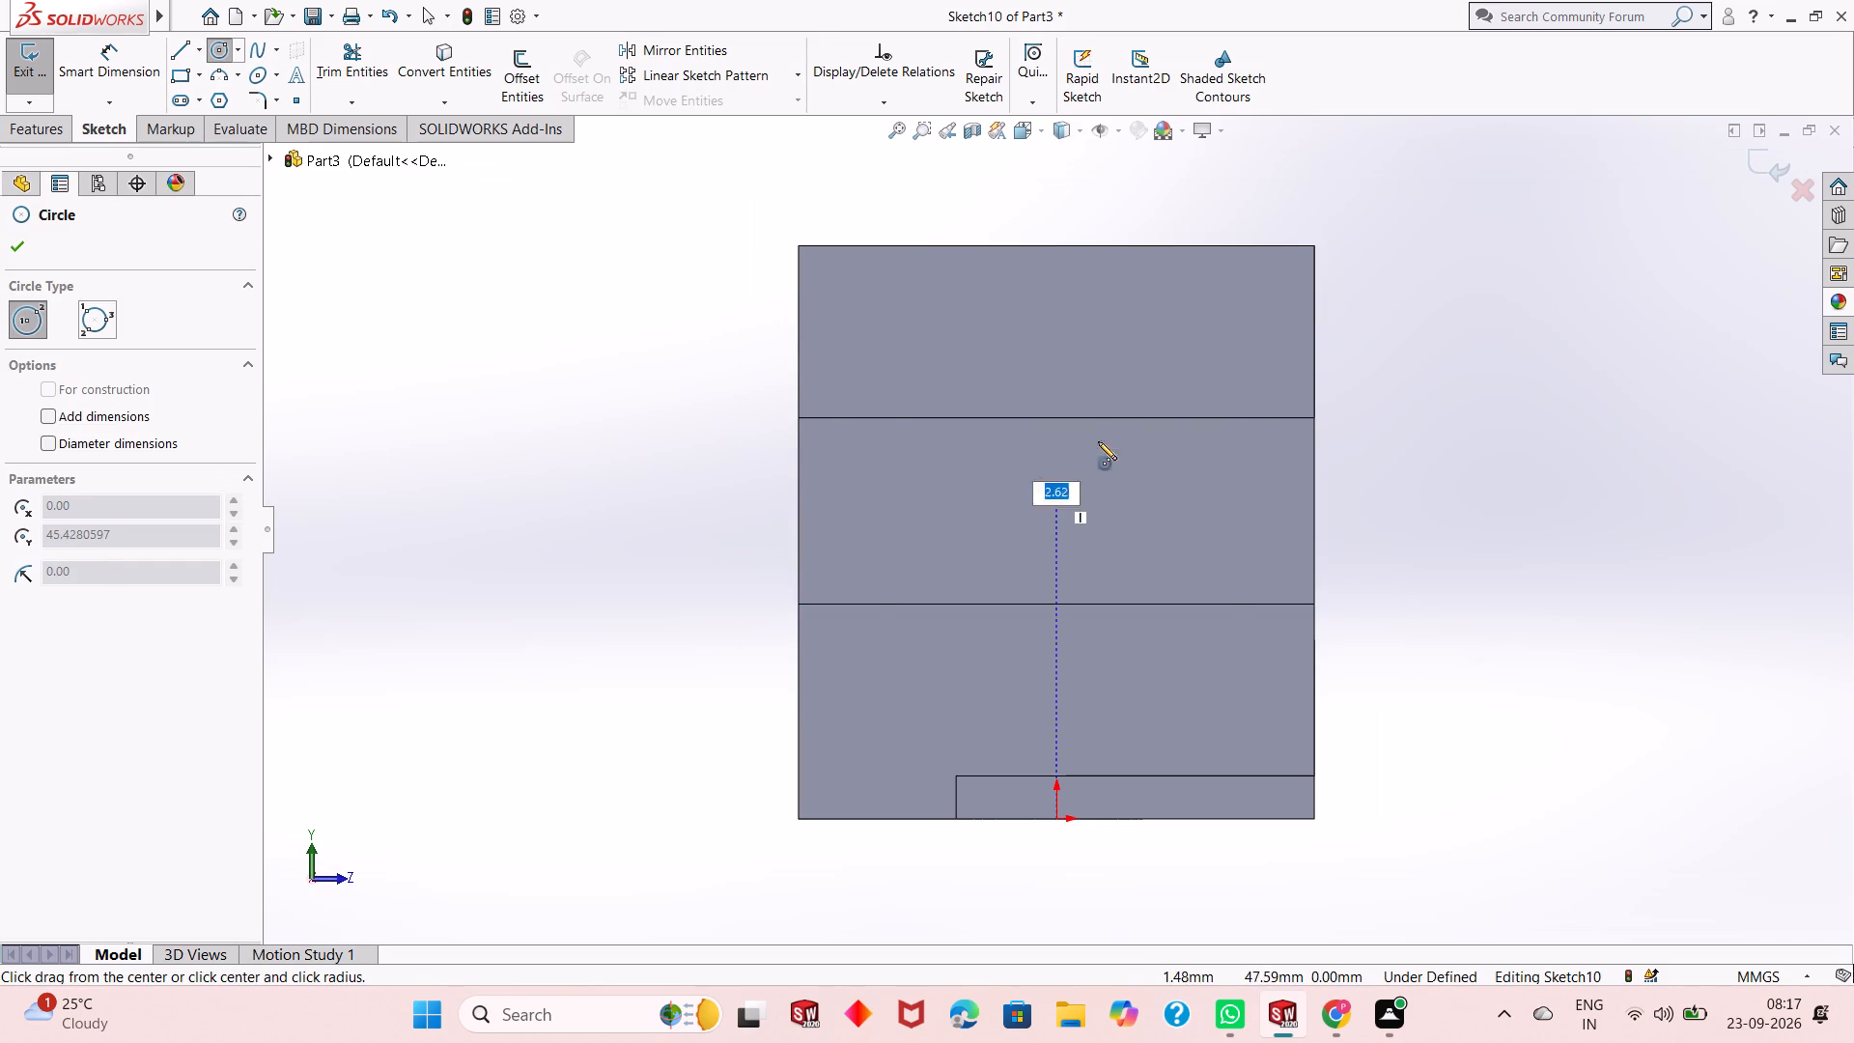
left_click(1179, 329)
right_click(1179, 329)
left_click(1240, 349)
scroll(944, 477, "up", 1)
scroll(1289, 615, "down", 2)
scroll(1004, 506, "up", 1)
scroll(750, 358, "up", 1)
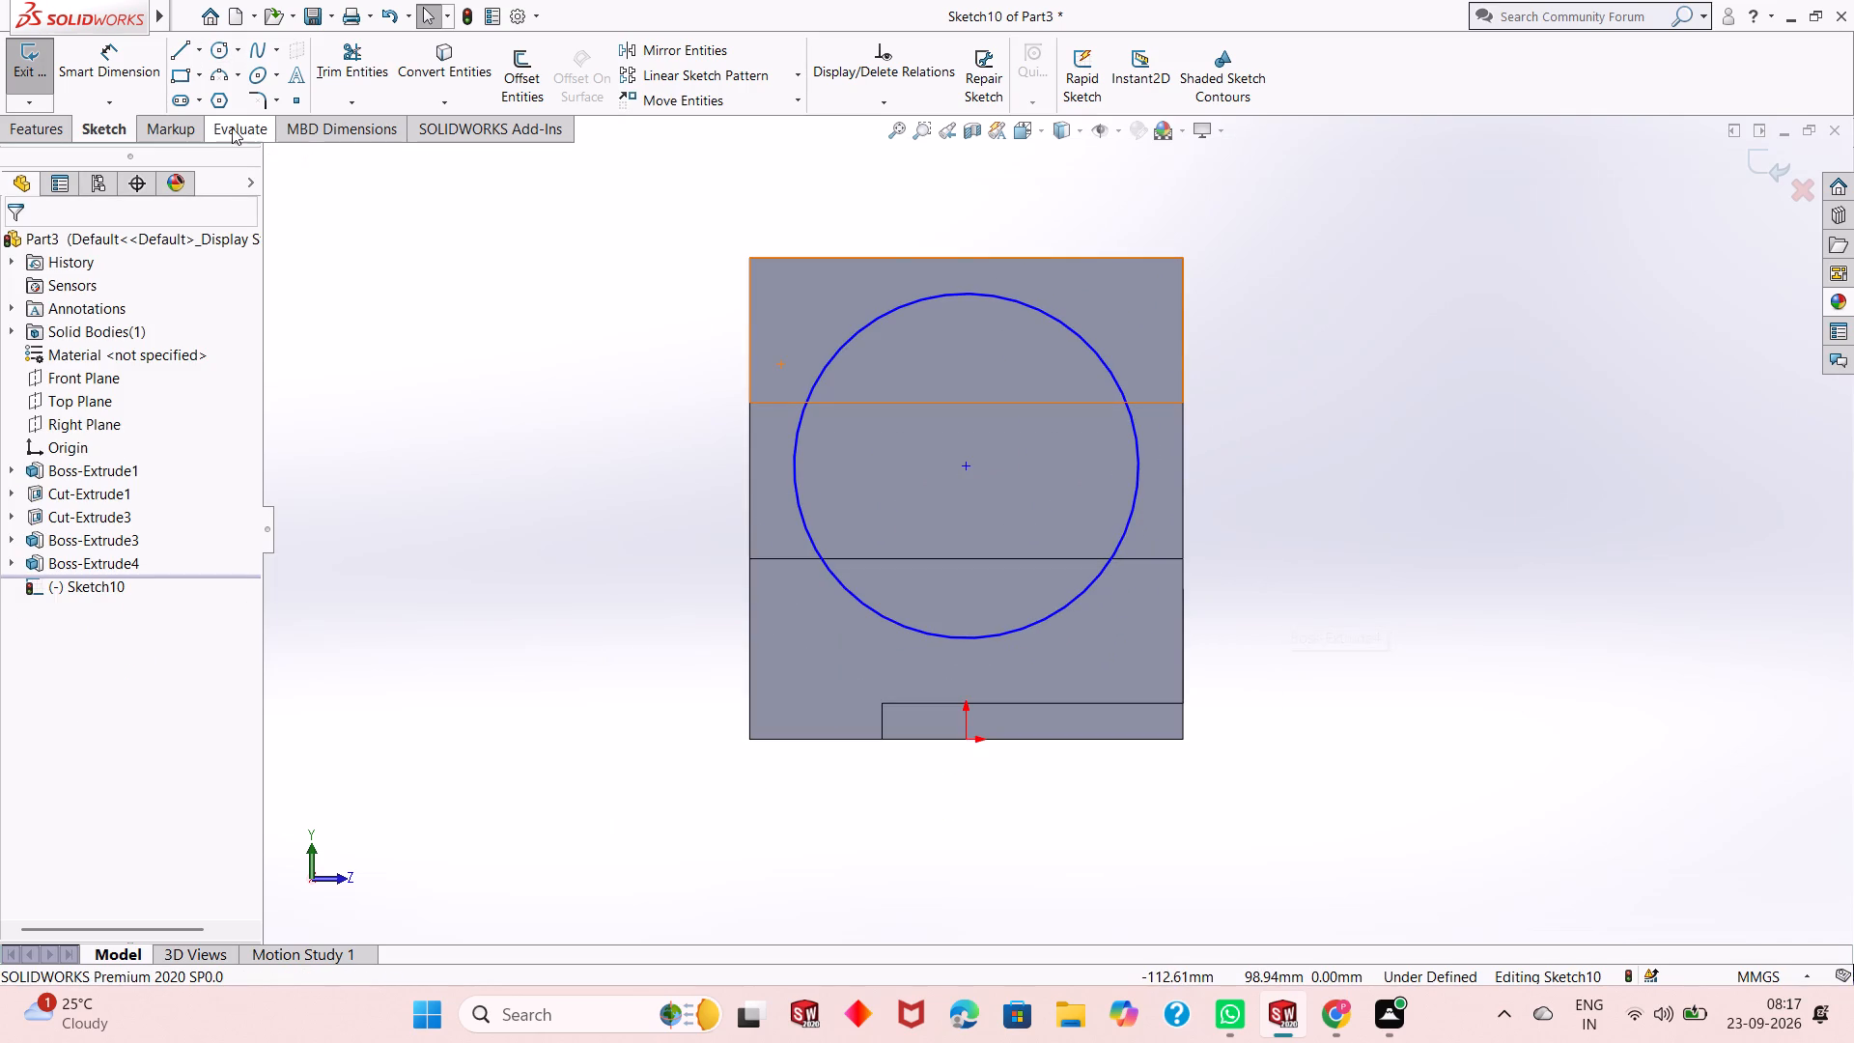
Dimension the circle's diameter as 60 mm.
left_click(148, 76)
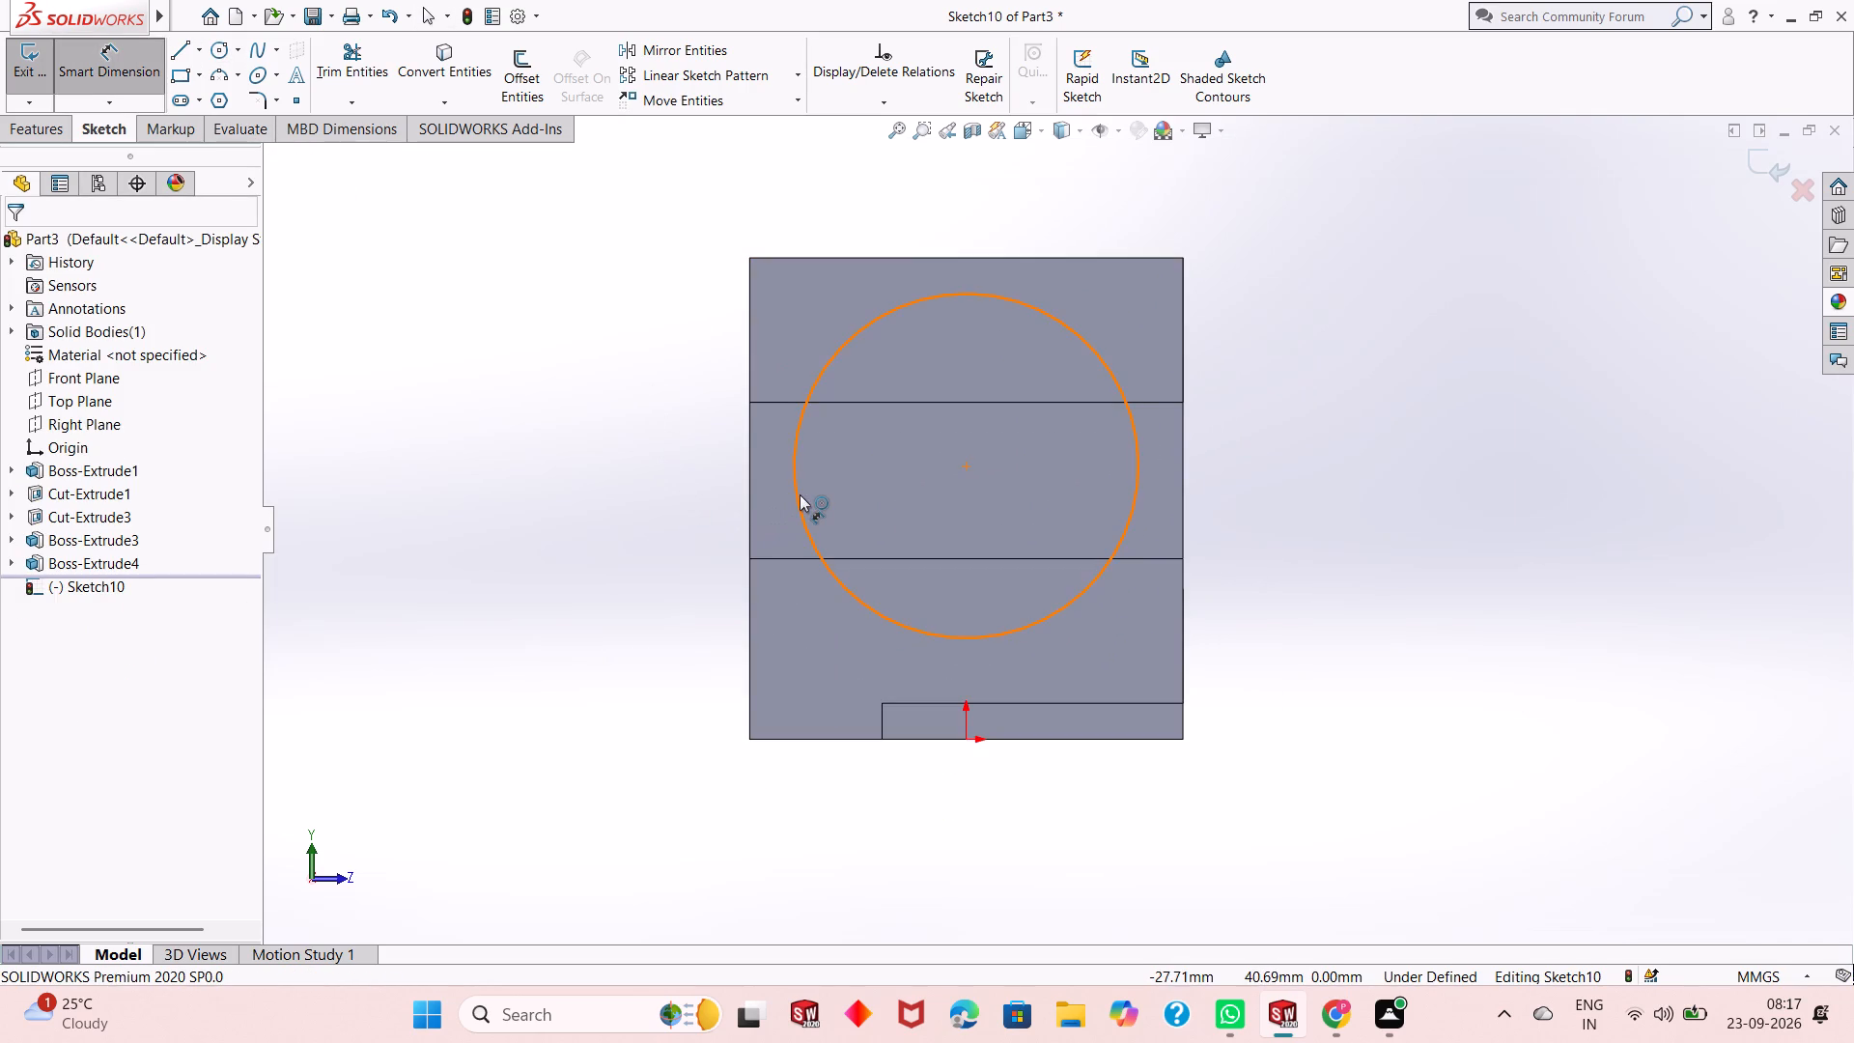
left_click(800, 493)
left_click(421, 709)
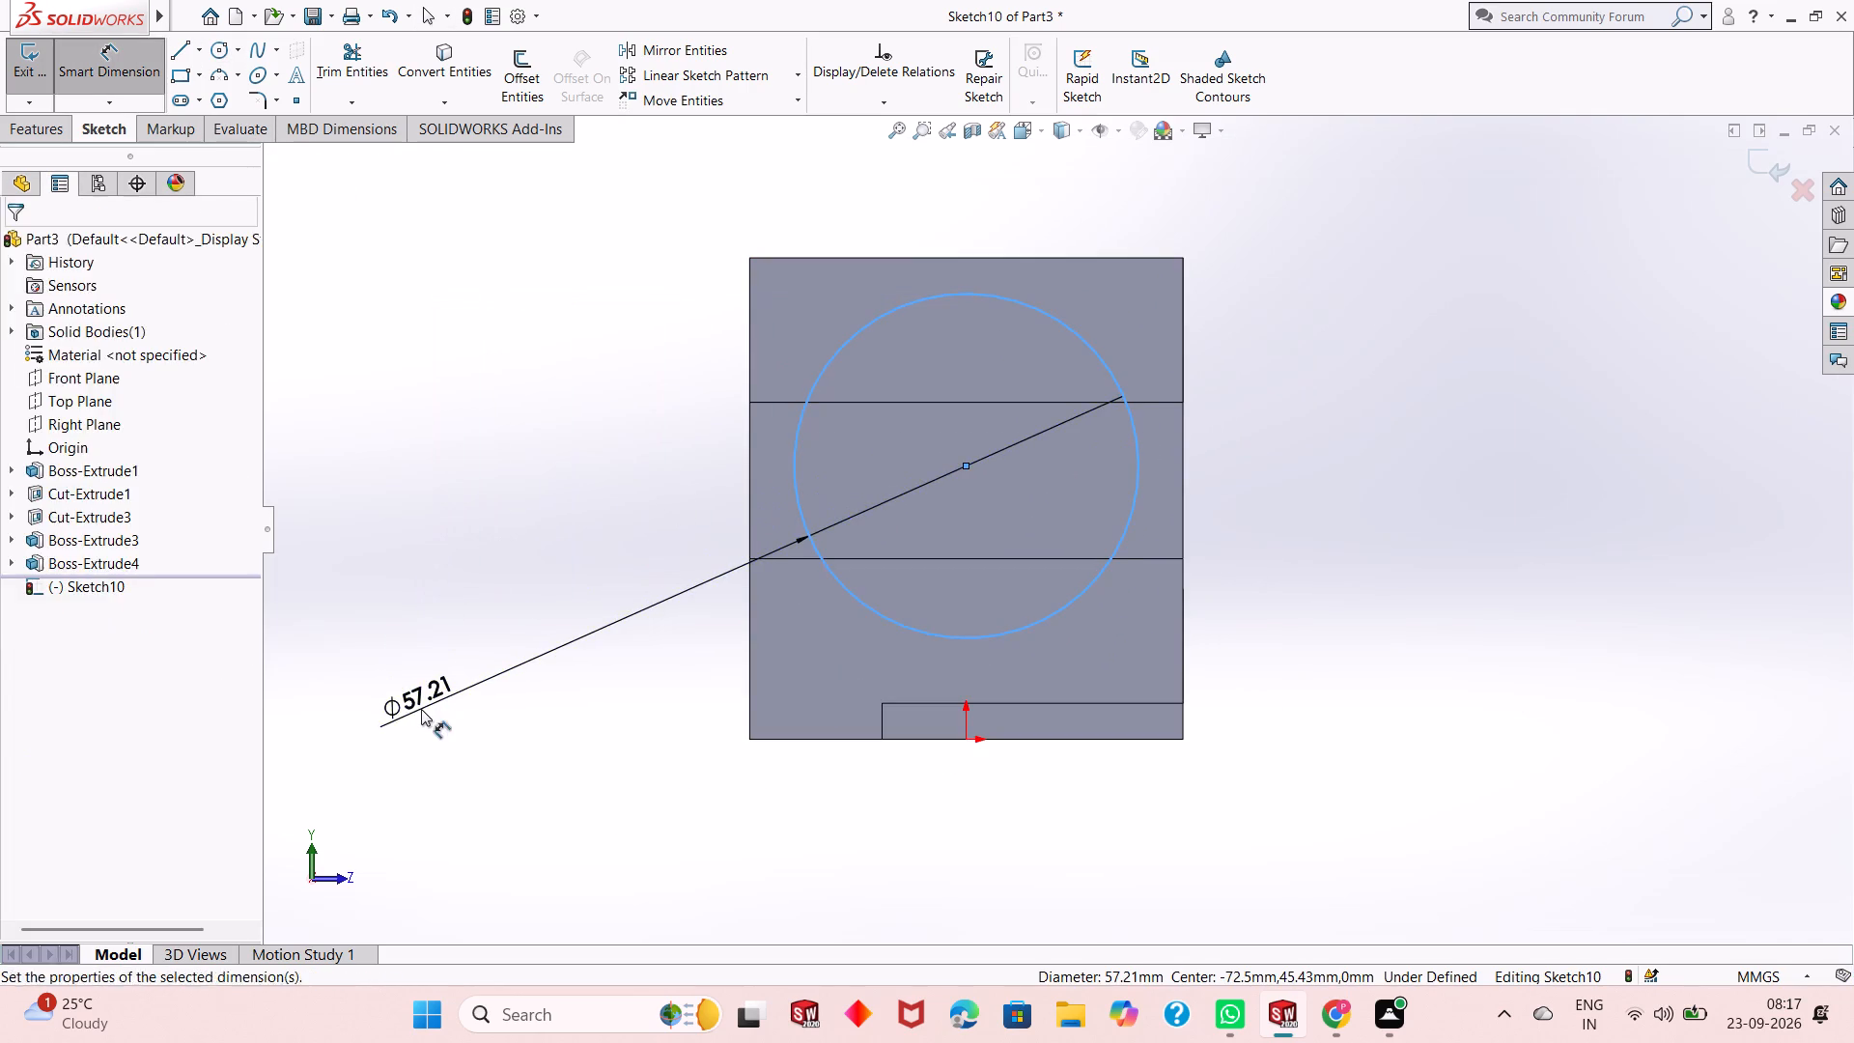
type("60")
key("Return")
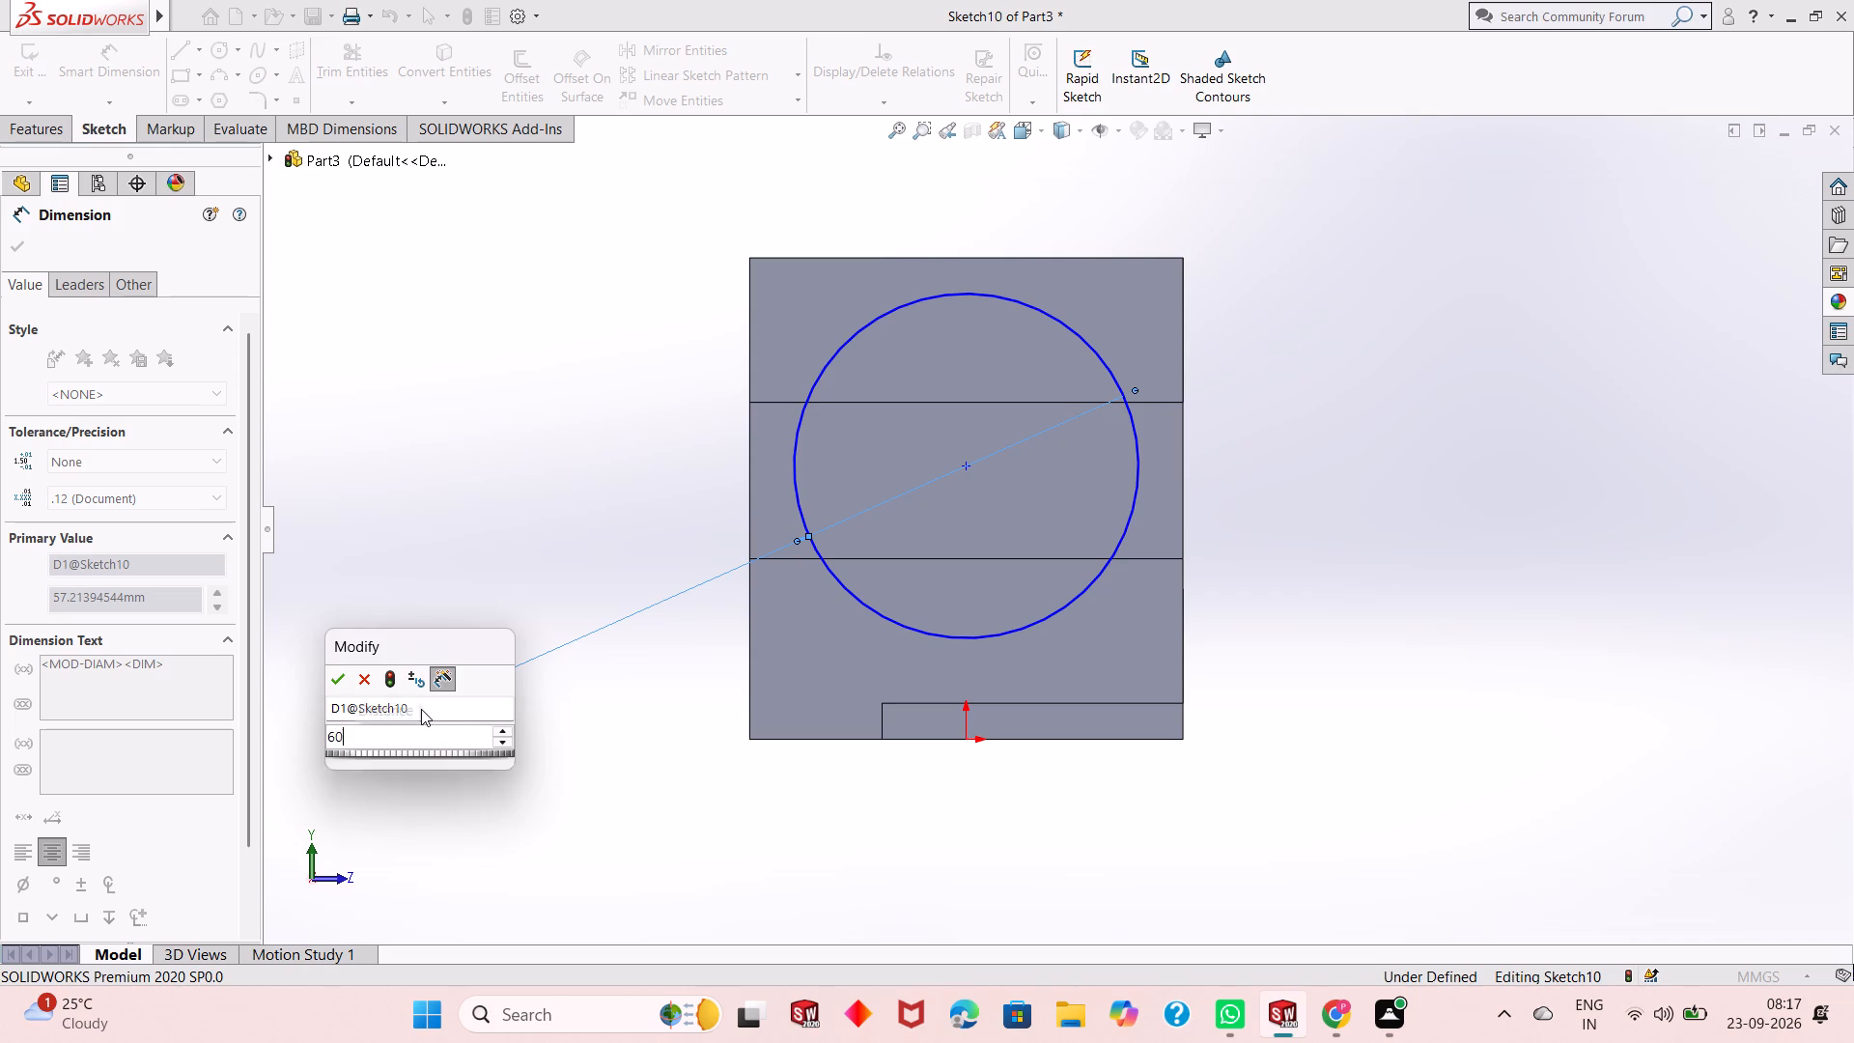
Dimension the circle centre's vertical distance from the origin as 48 mm.
left_click(967, 467)
left_click(962, 745)
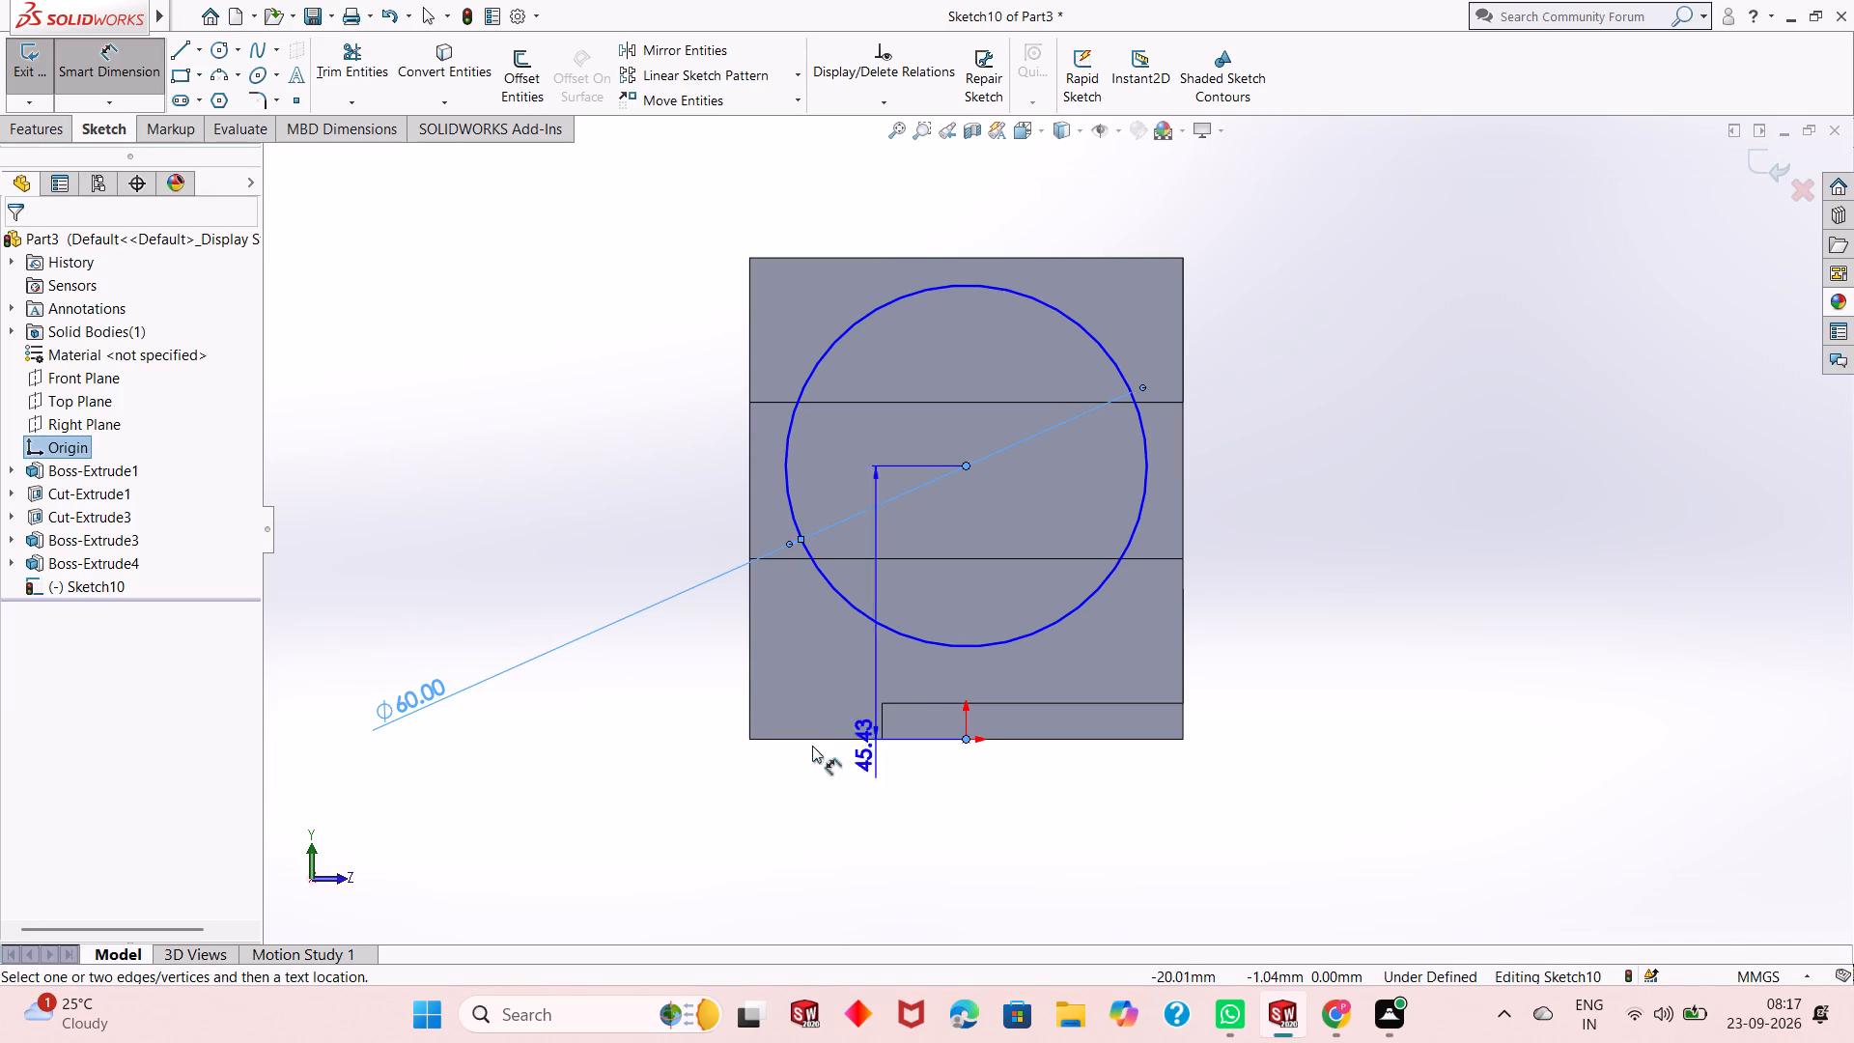
left_click(672, 740)
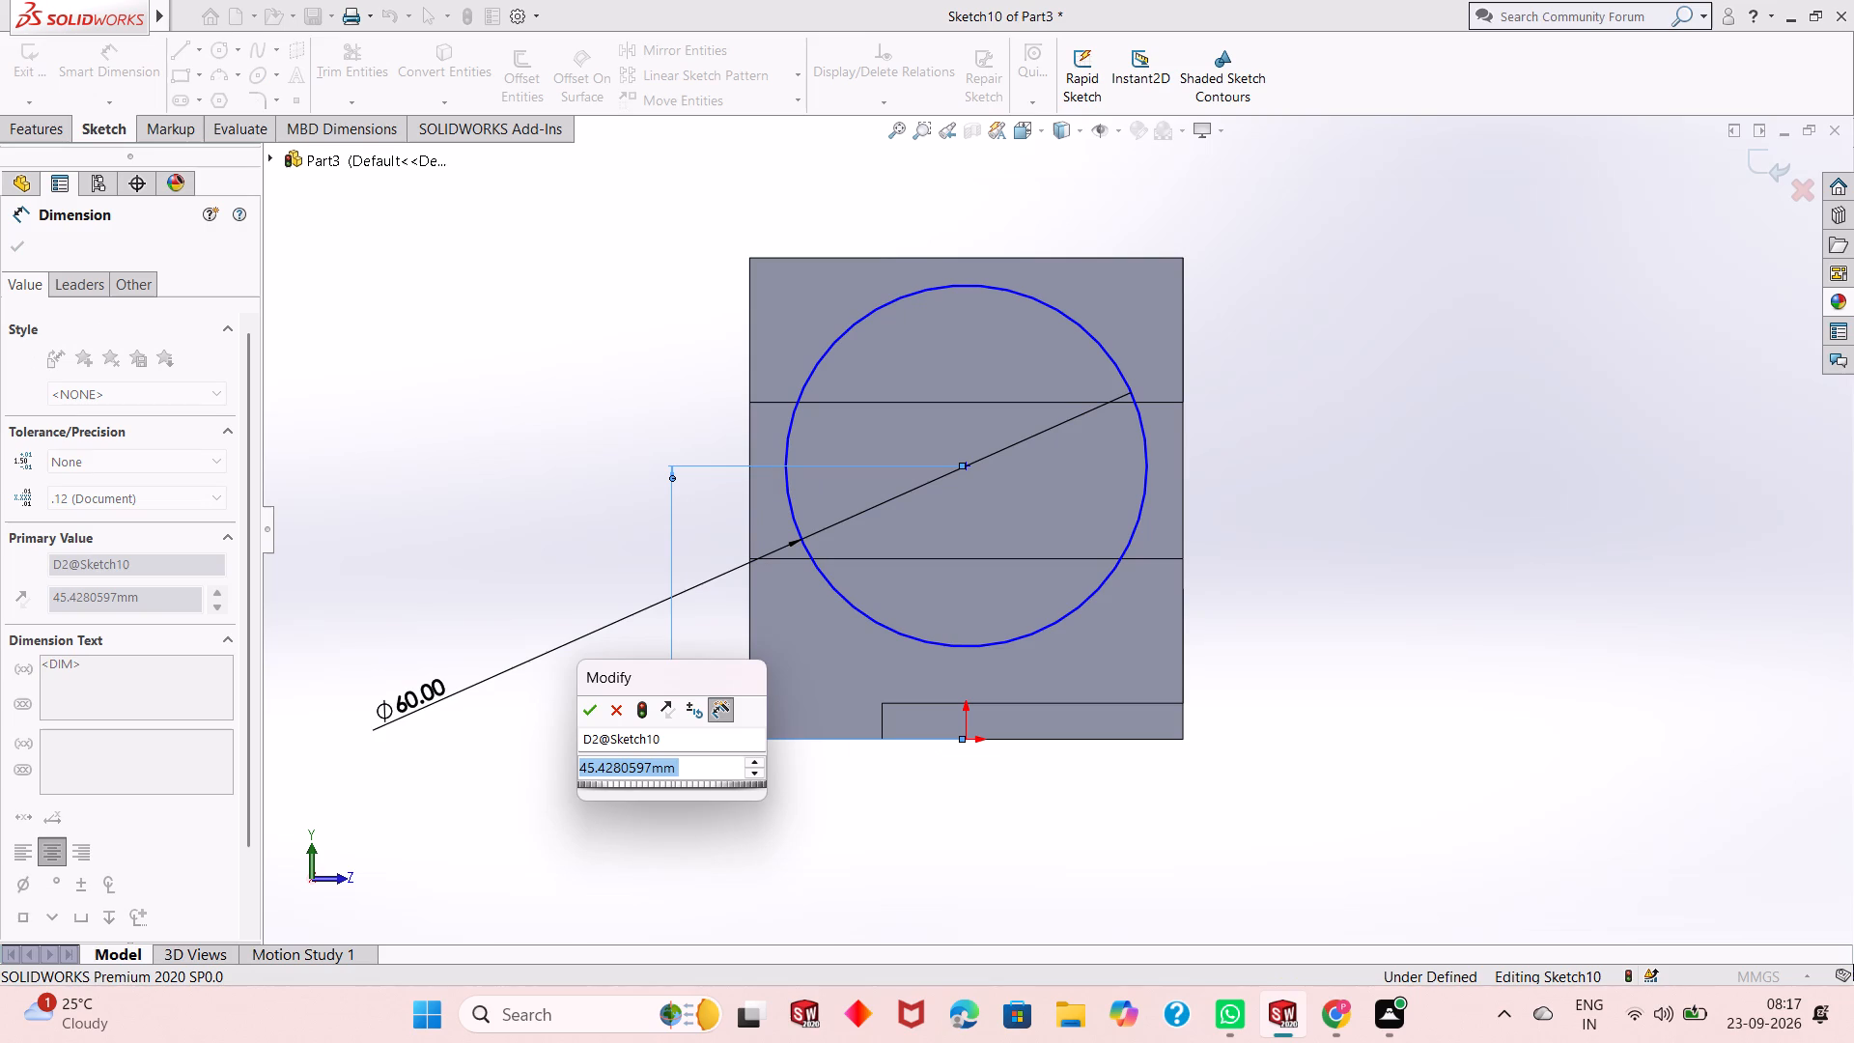
key("4")
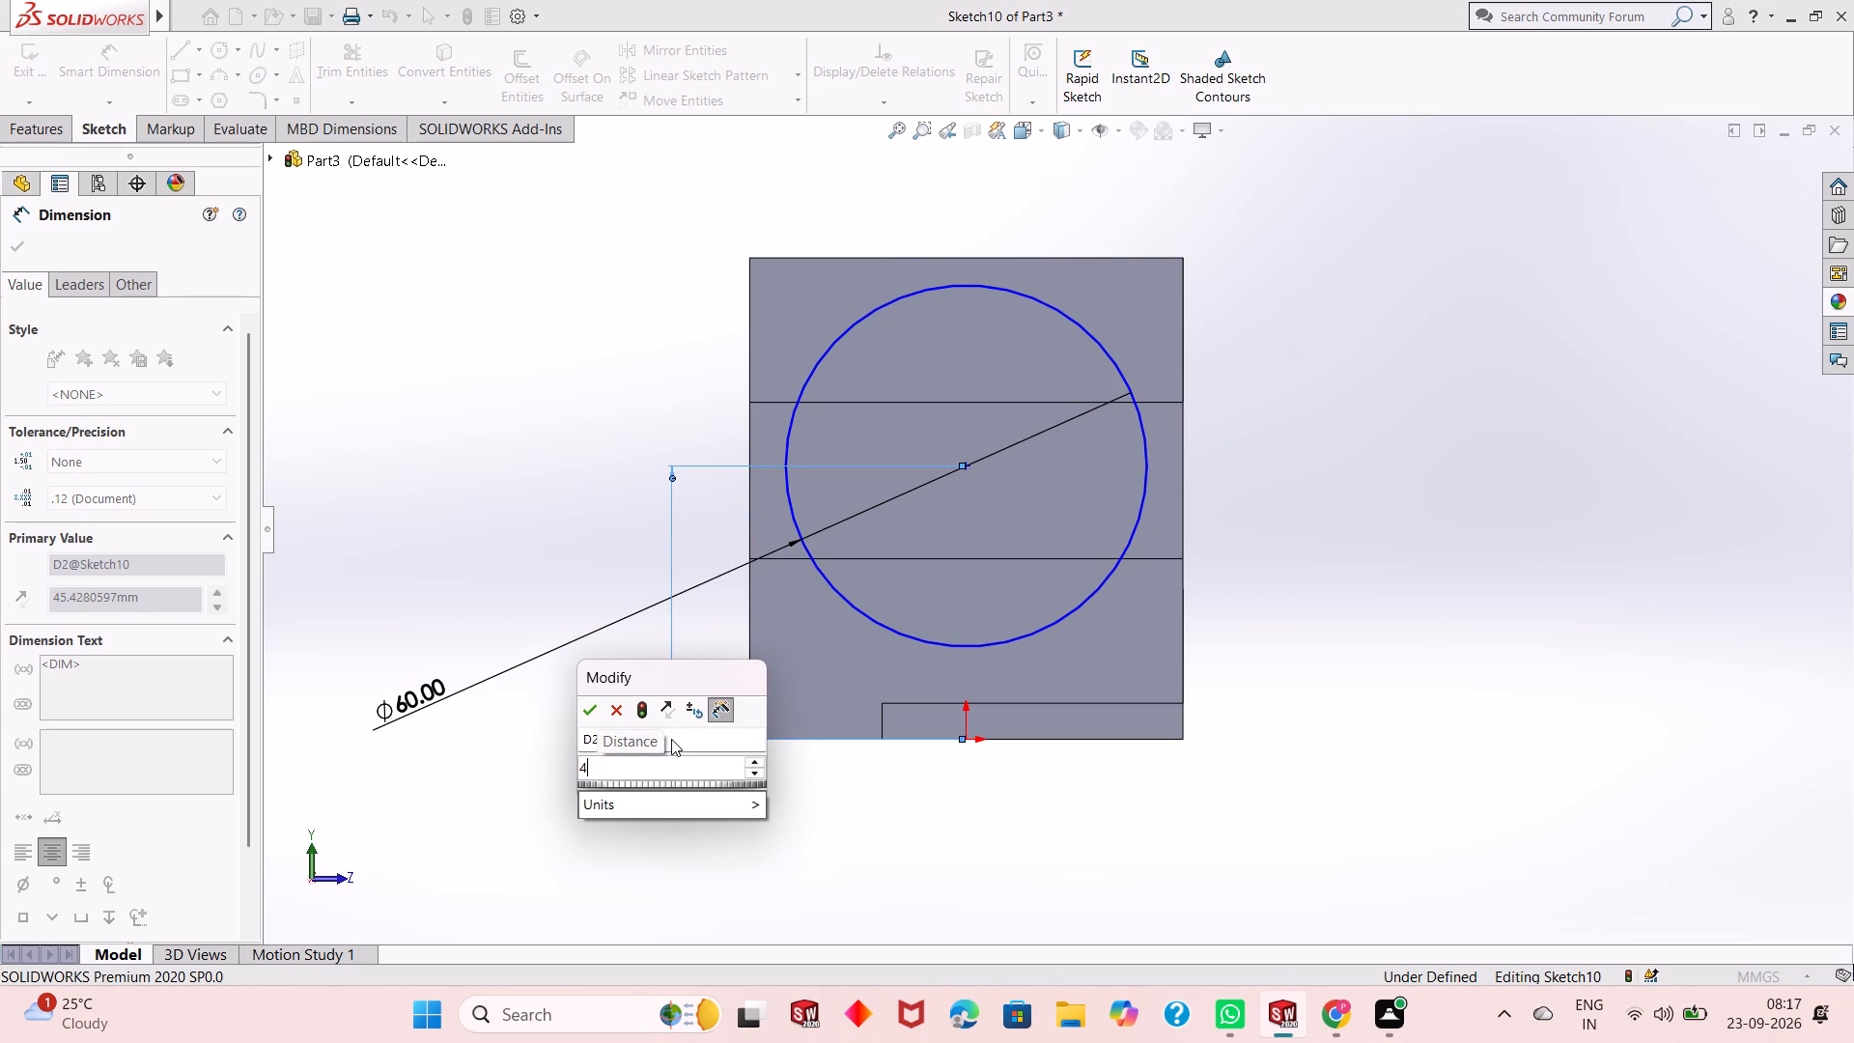
key("8")
key("Return")
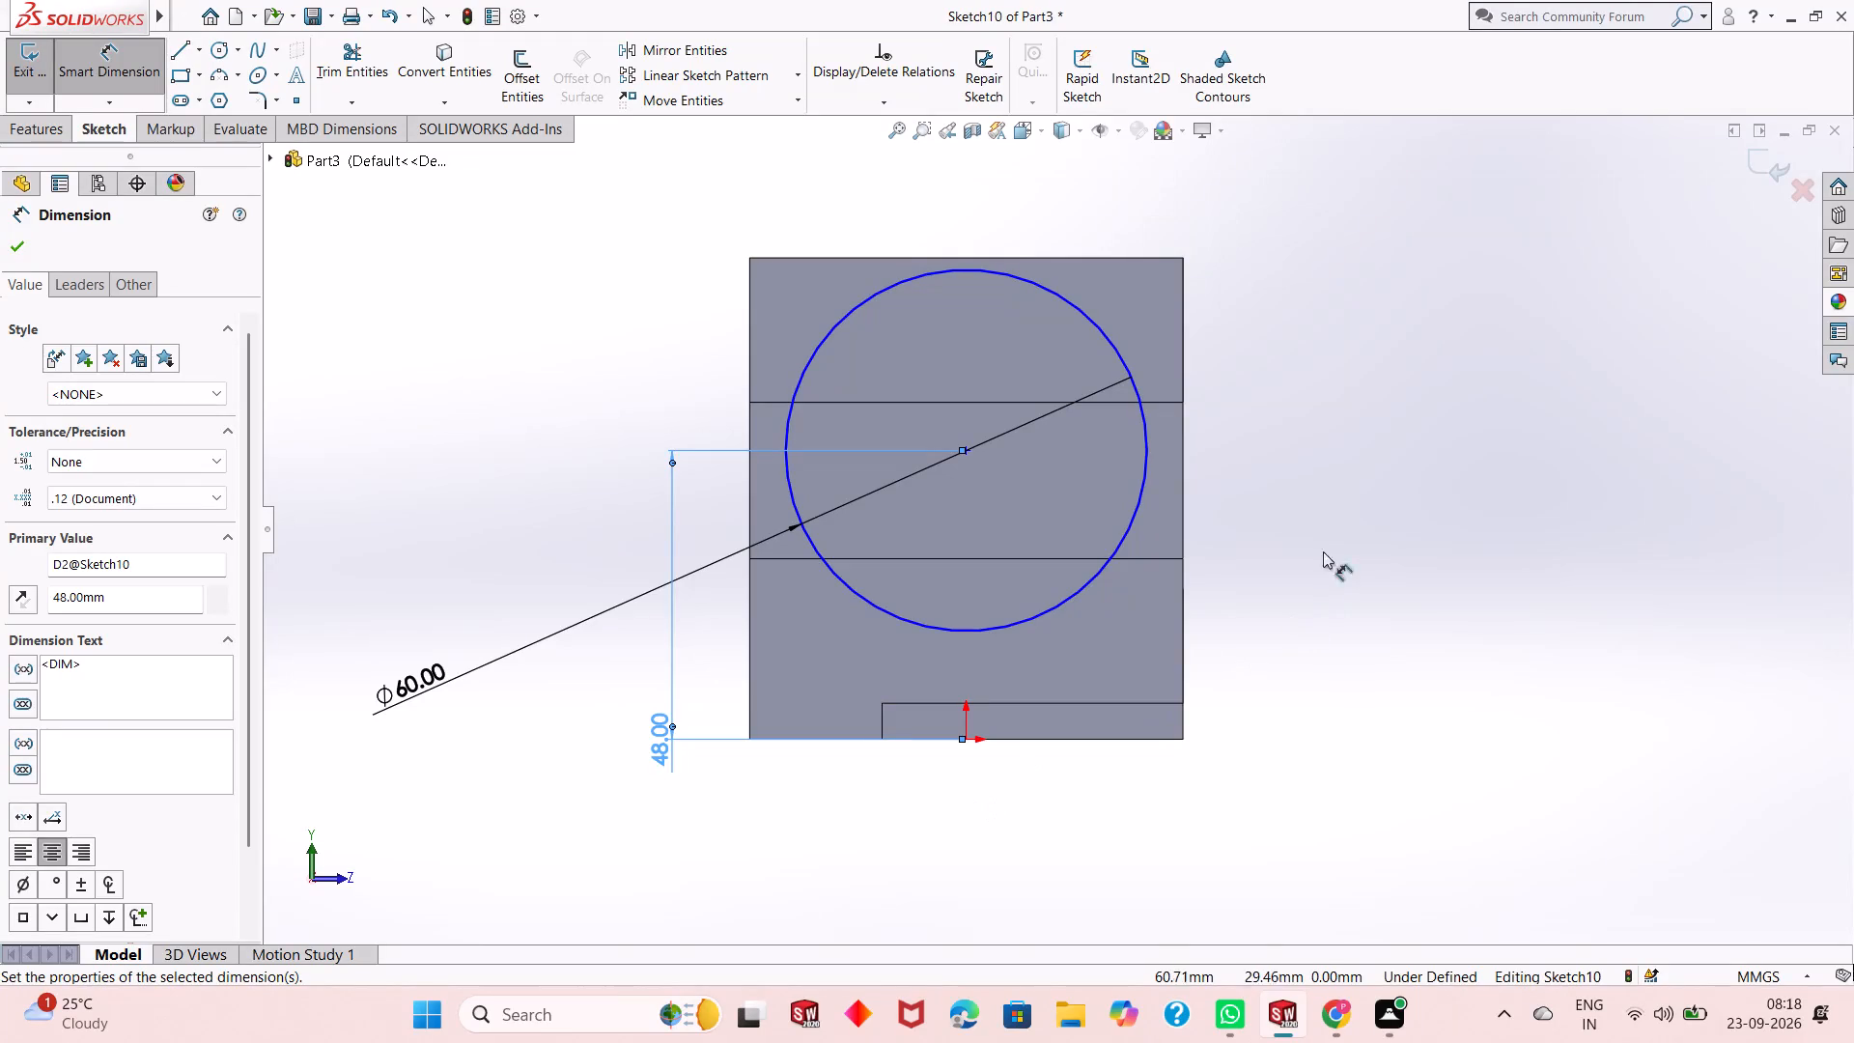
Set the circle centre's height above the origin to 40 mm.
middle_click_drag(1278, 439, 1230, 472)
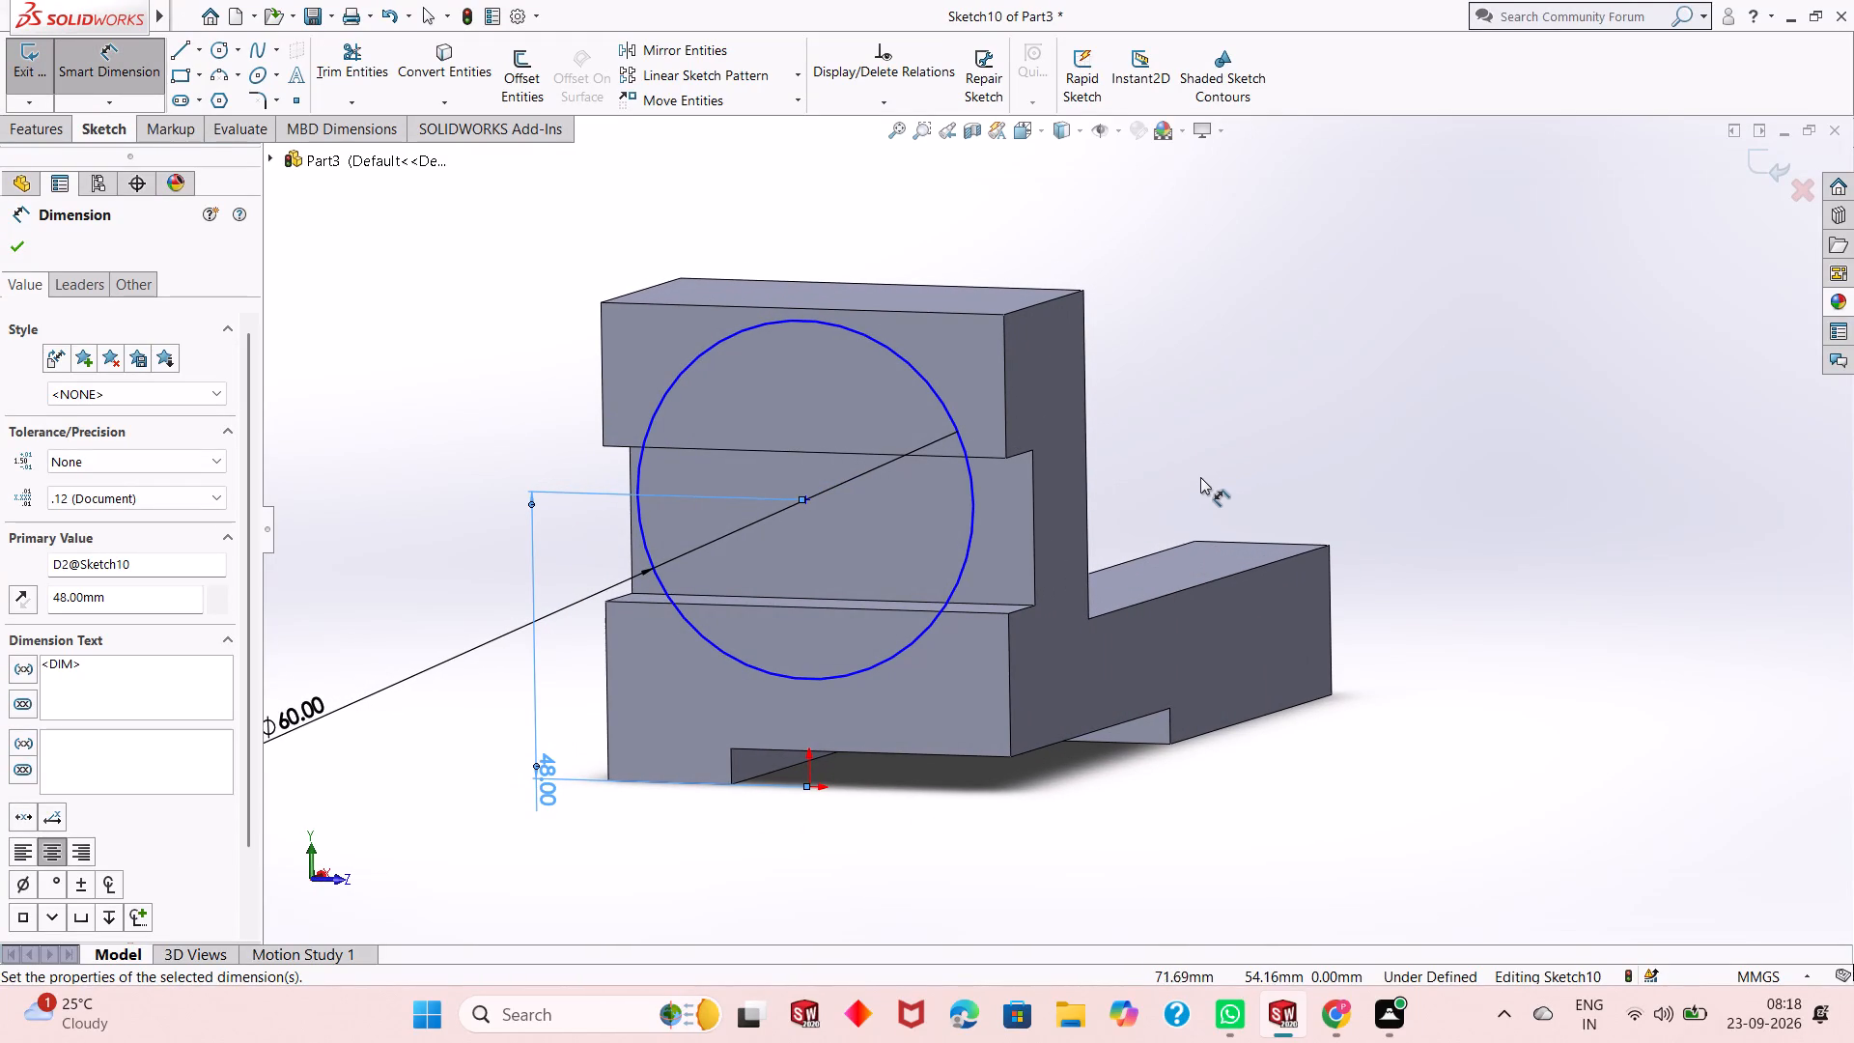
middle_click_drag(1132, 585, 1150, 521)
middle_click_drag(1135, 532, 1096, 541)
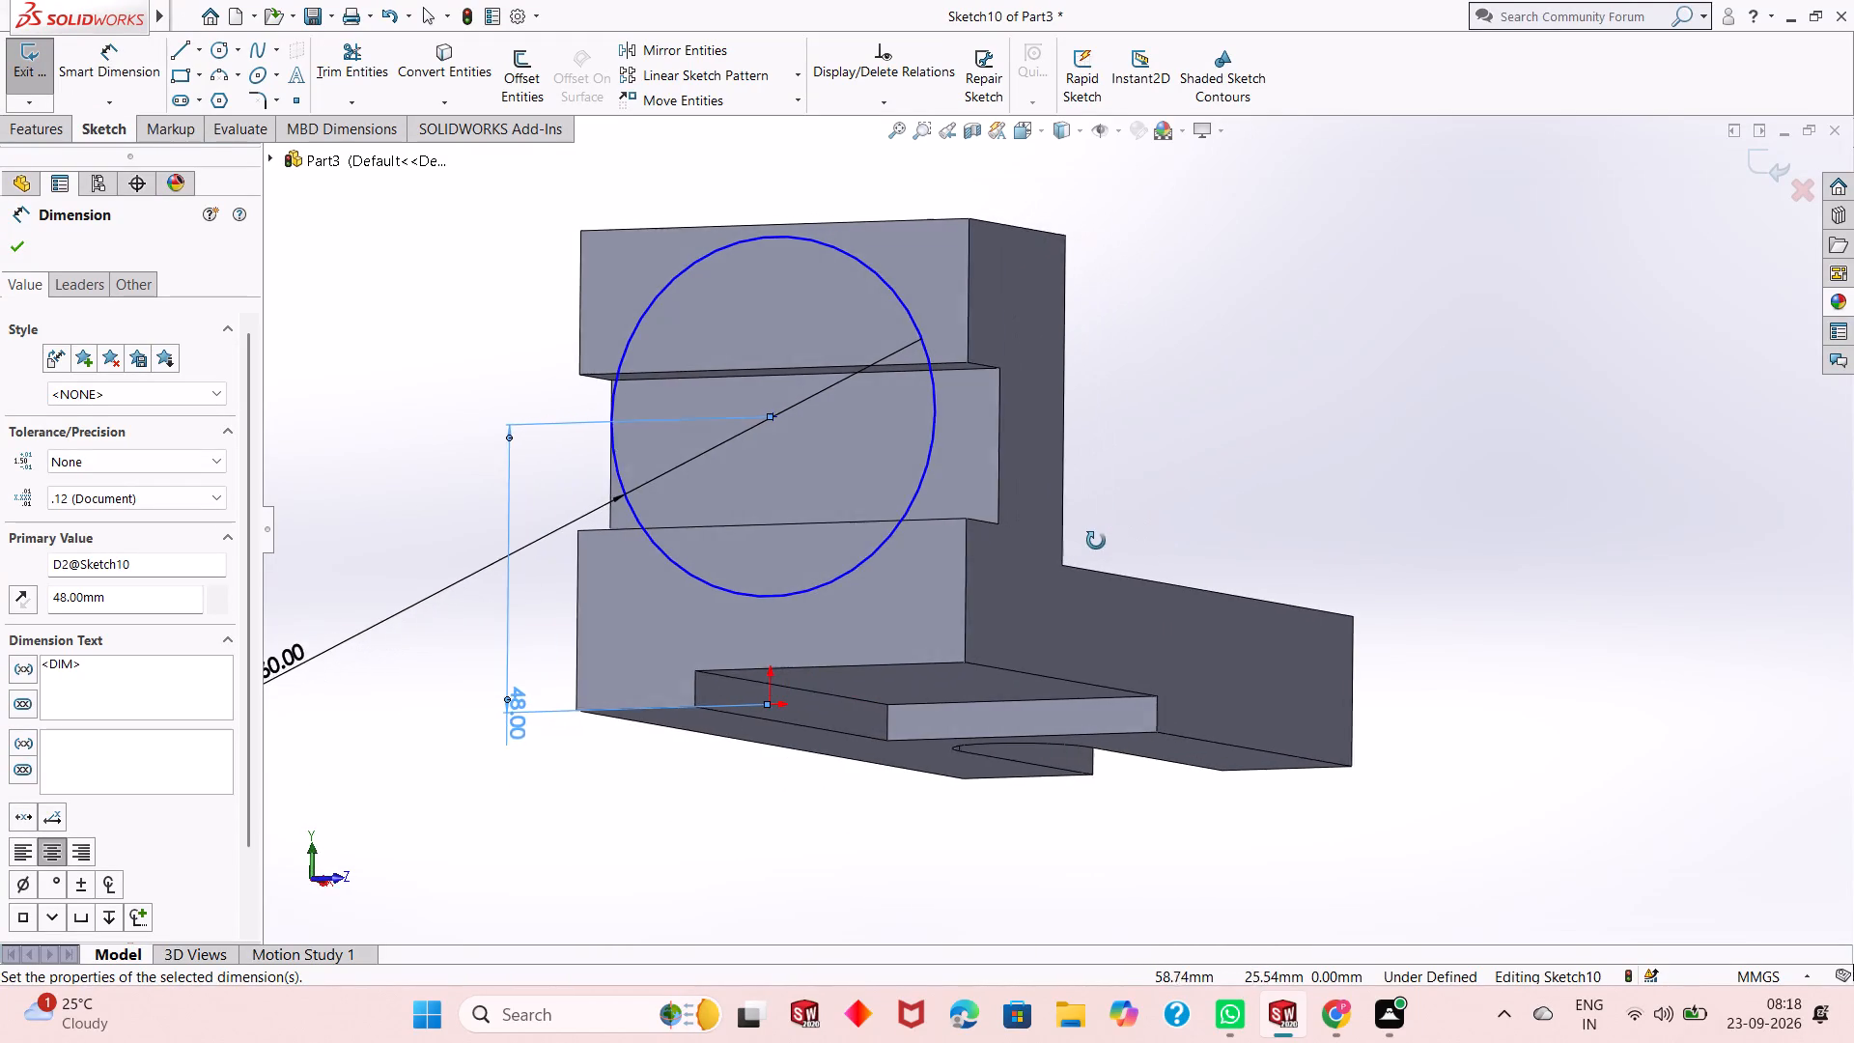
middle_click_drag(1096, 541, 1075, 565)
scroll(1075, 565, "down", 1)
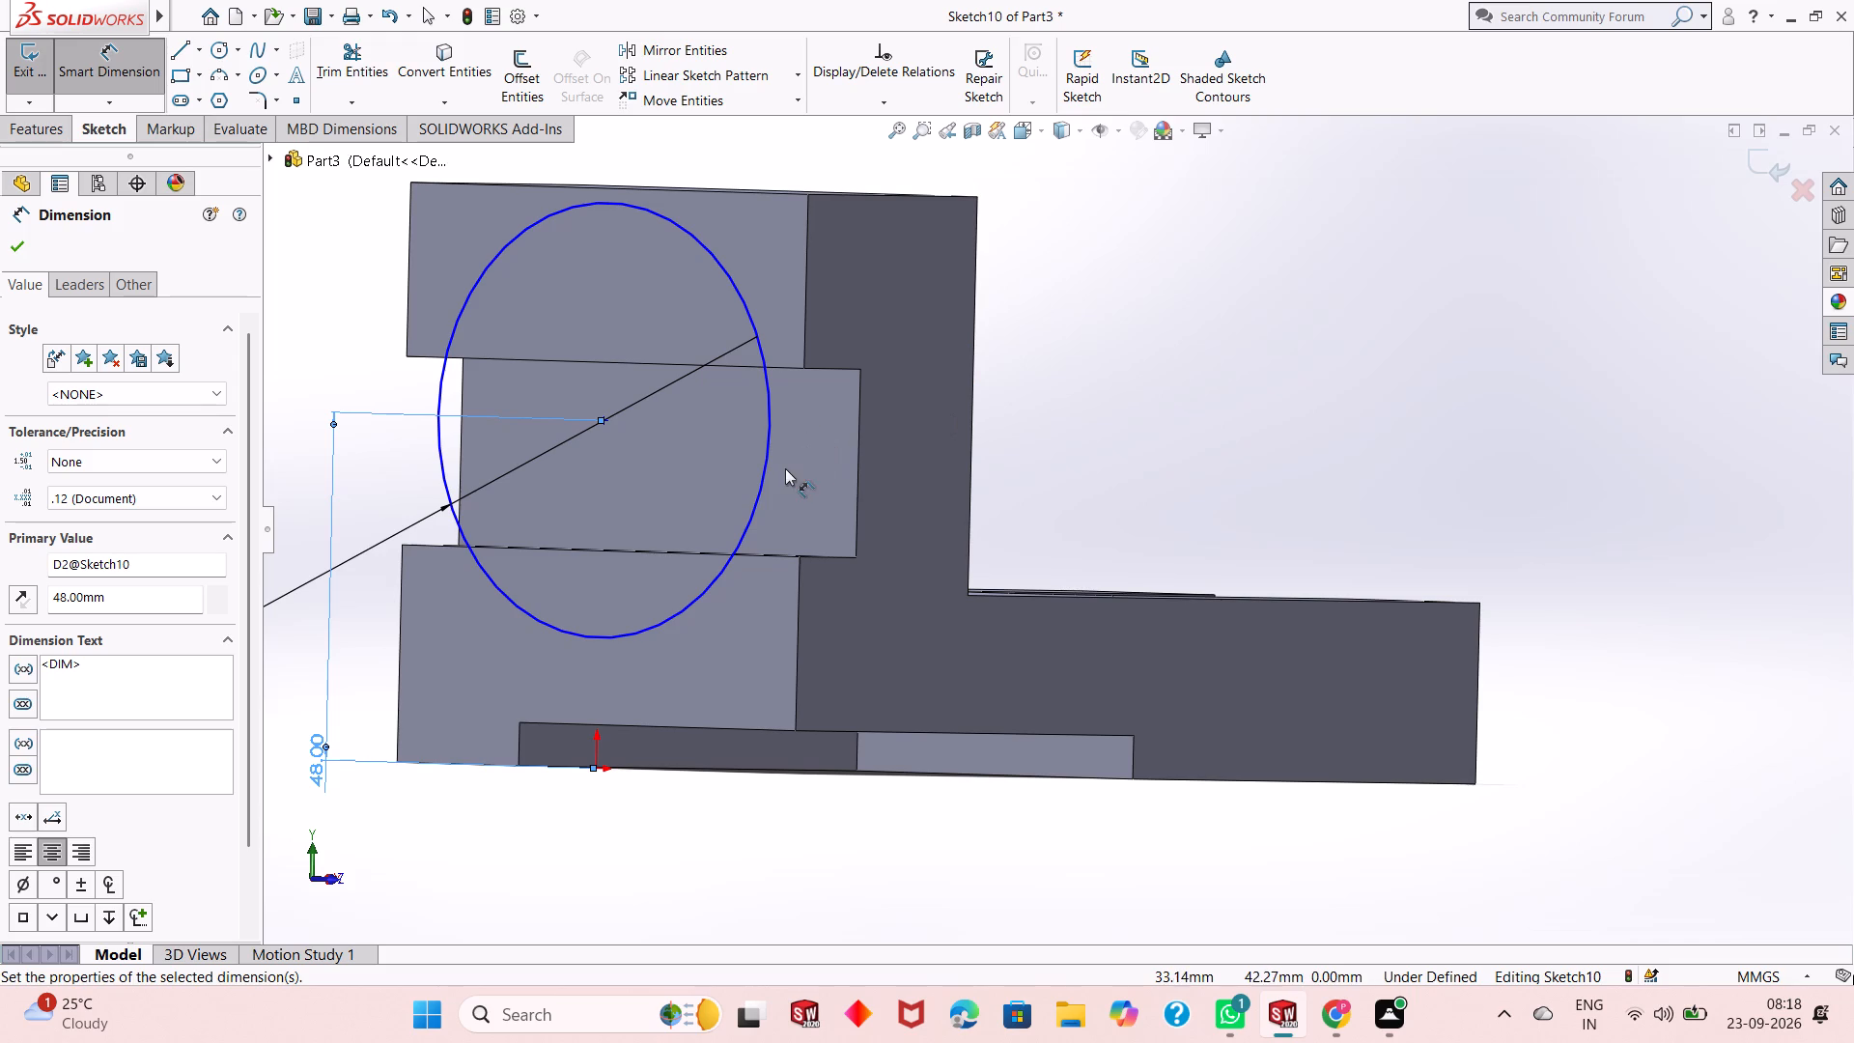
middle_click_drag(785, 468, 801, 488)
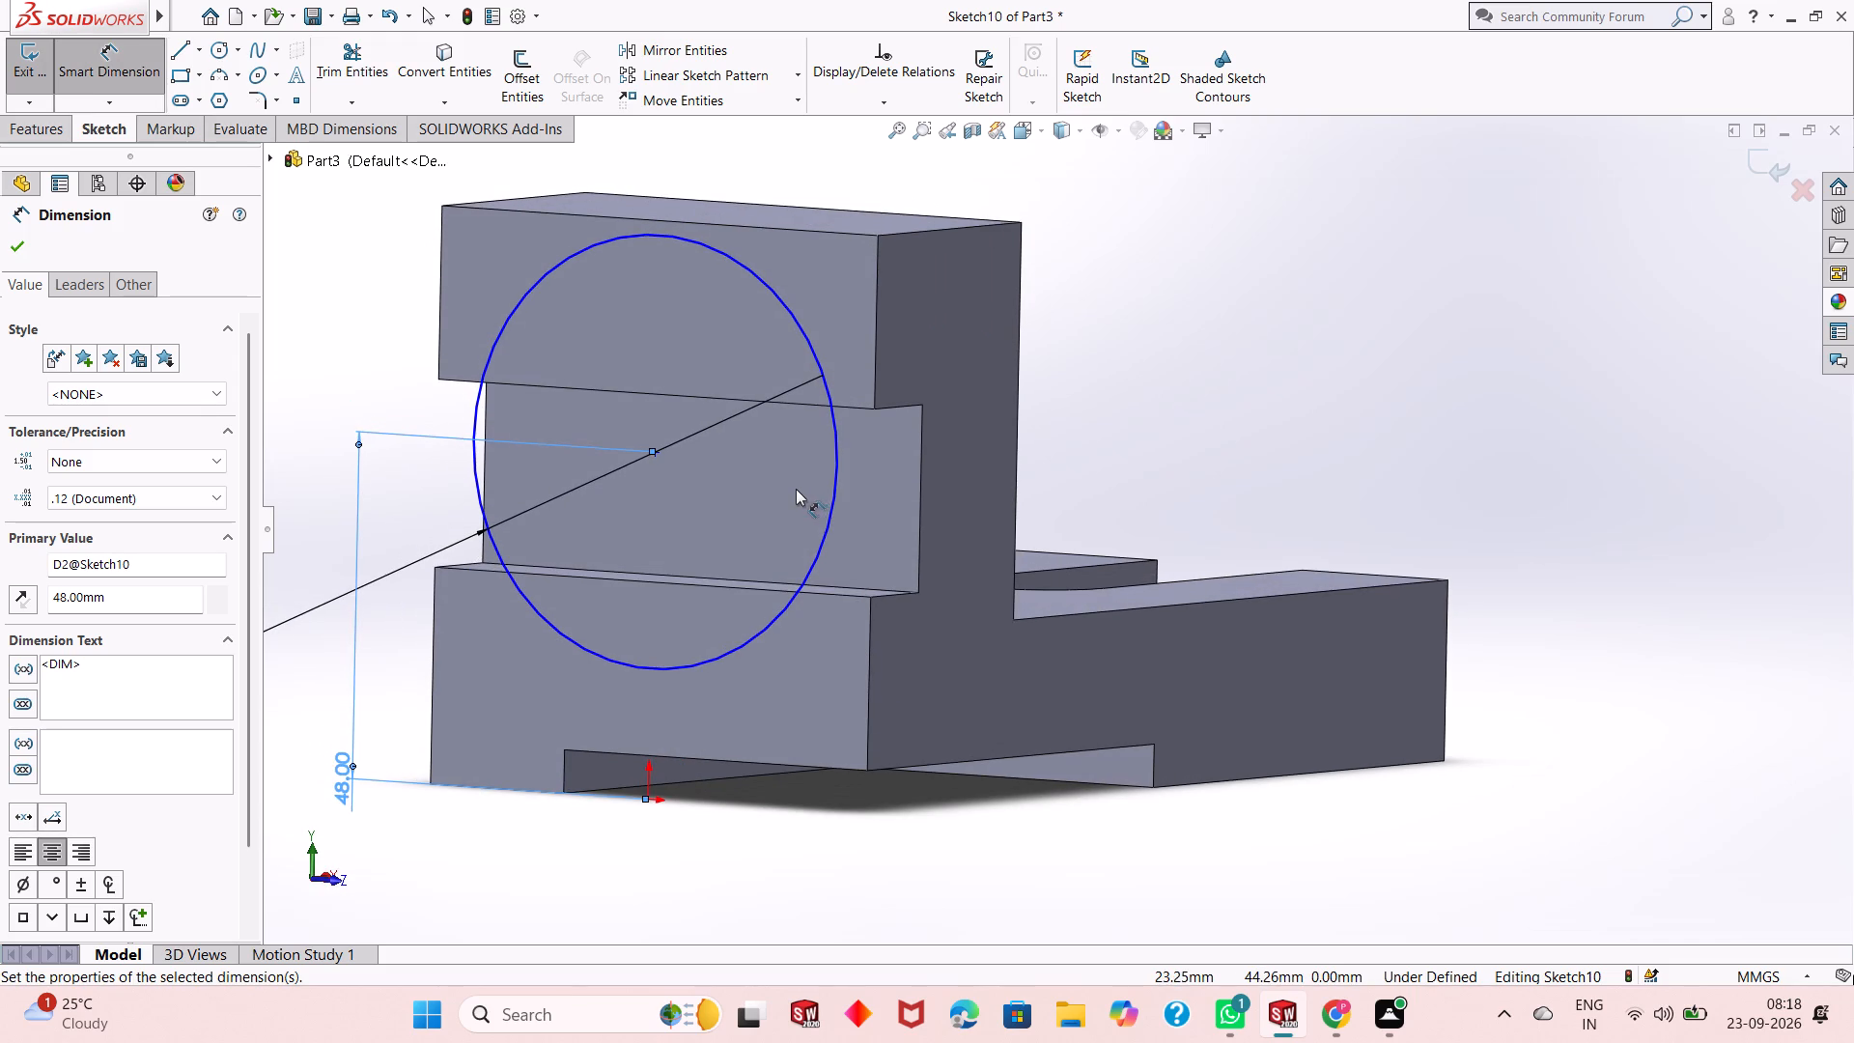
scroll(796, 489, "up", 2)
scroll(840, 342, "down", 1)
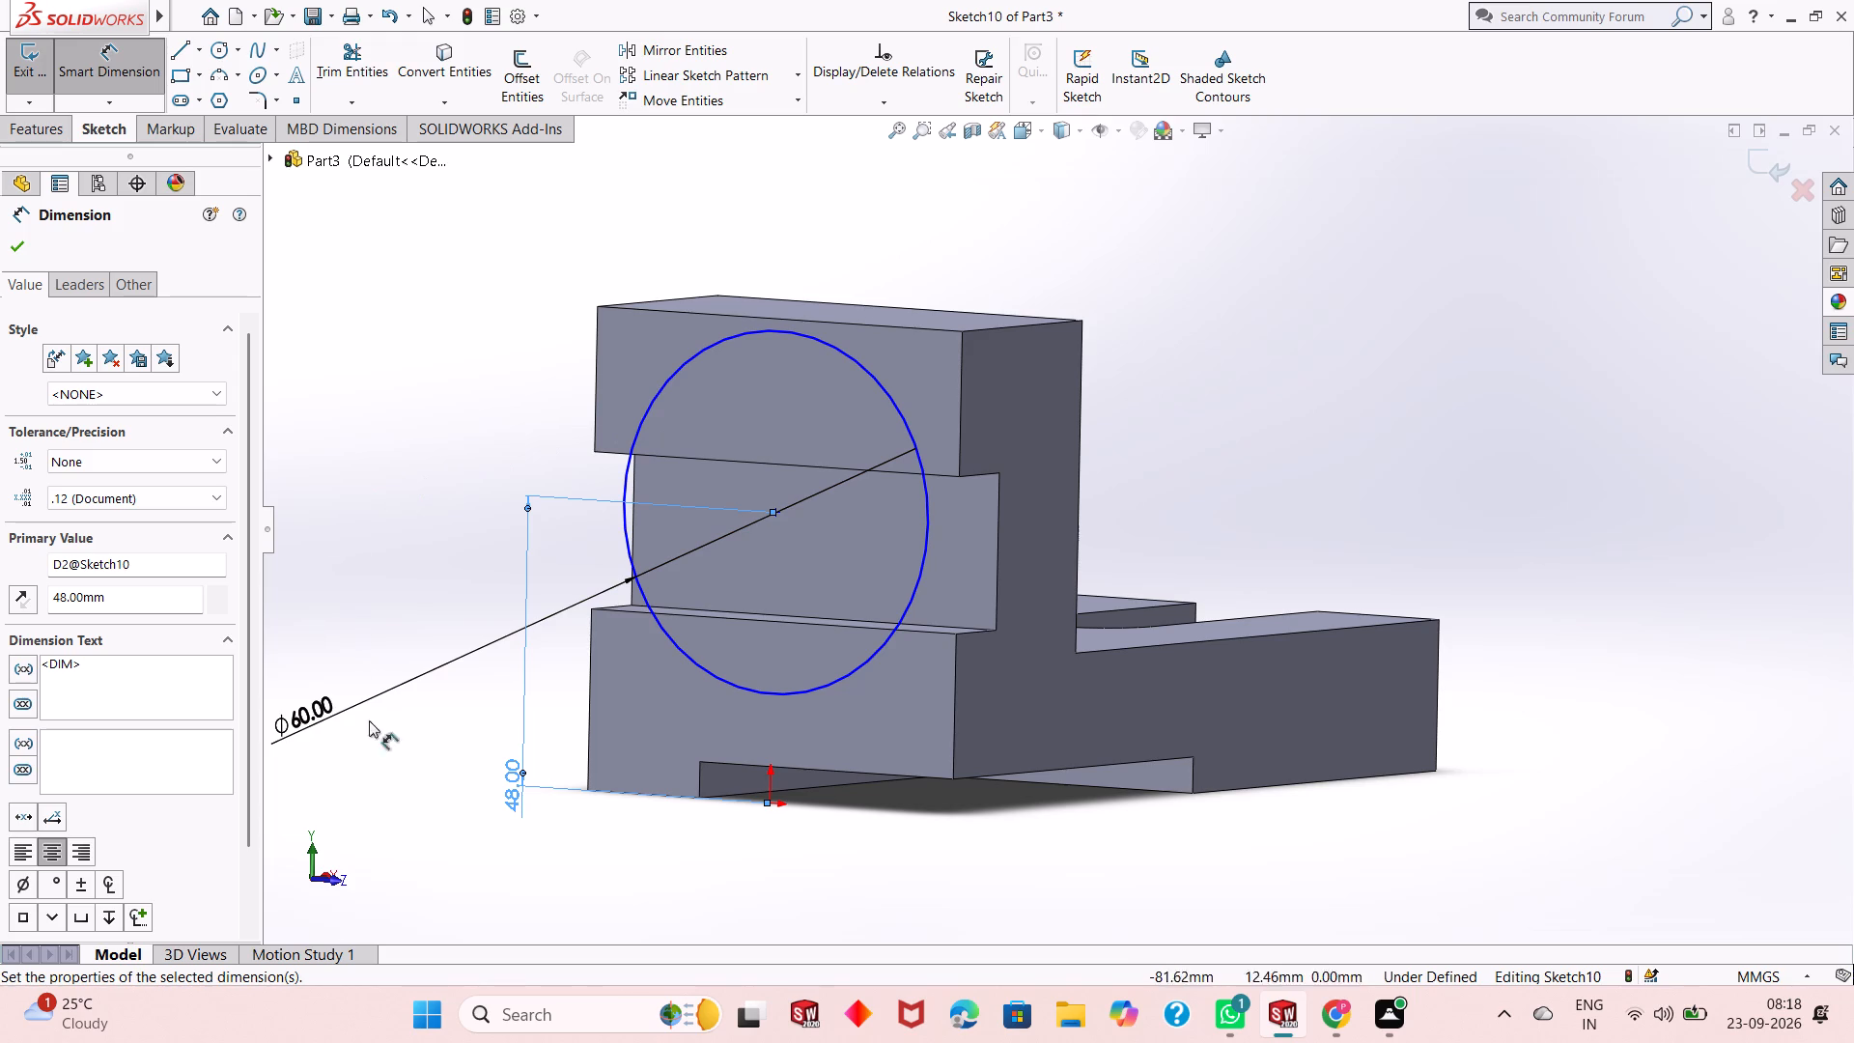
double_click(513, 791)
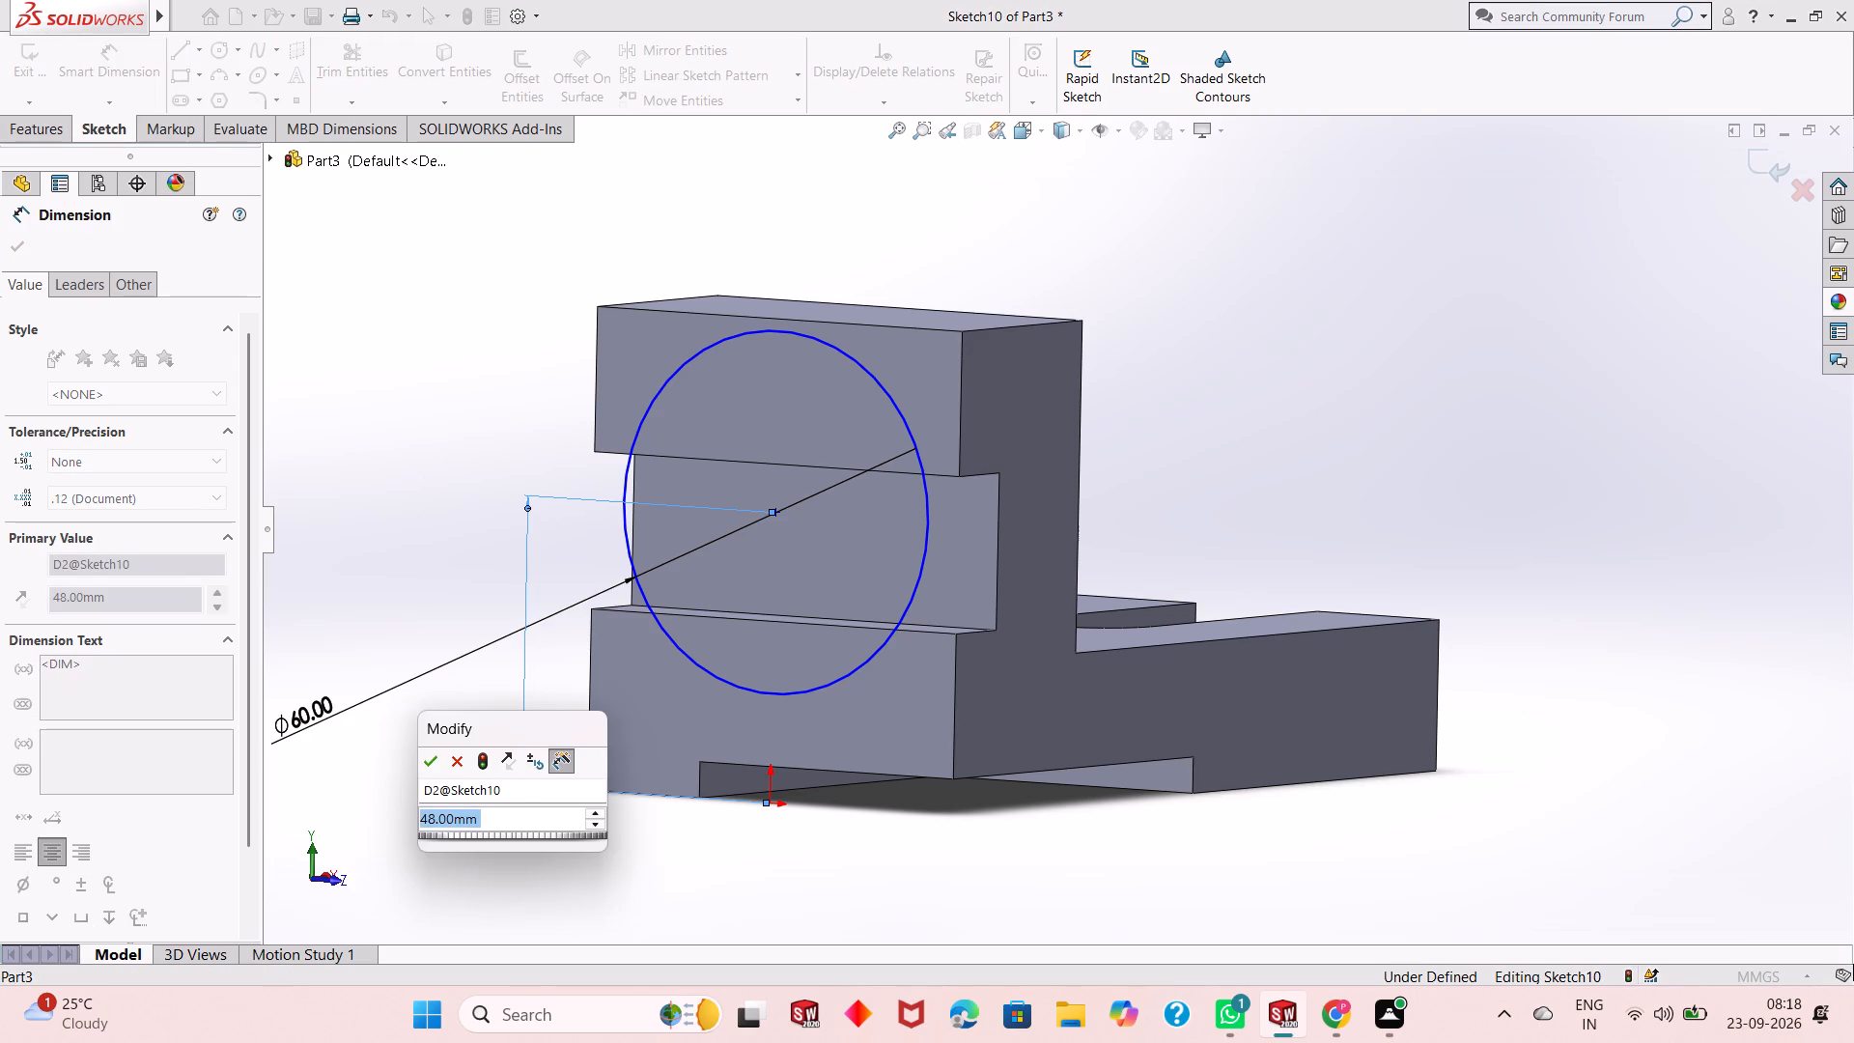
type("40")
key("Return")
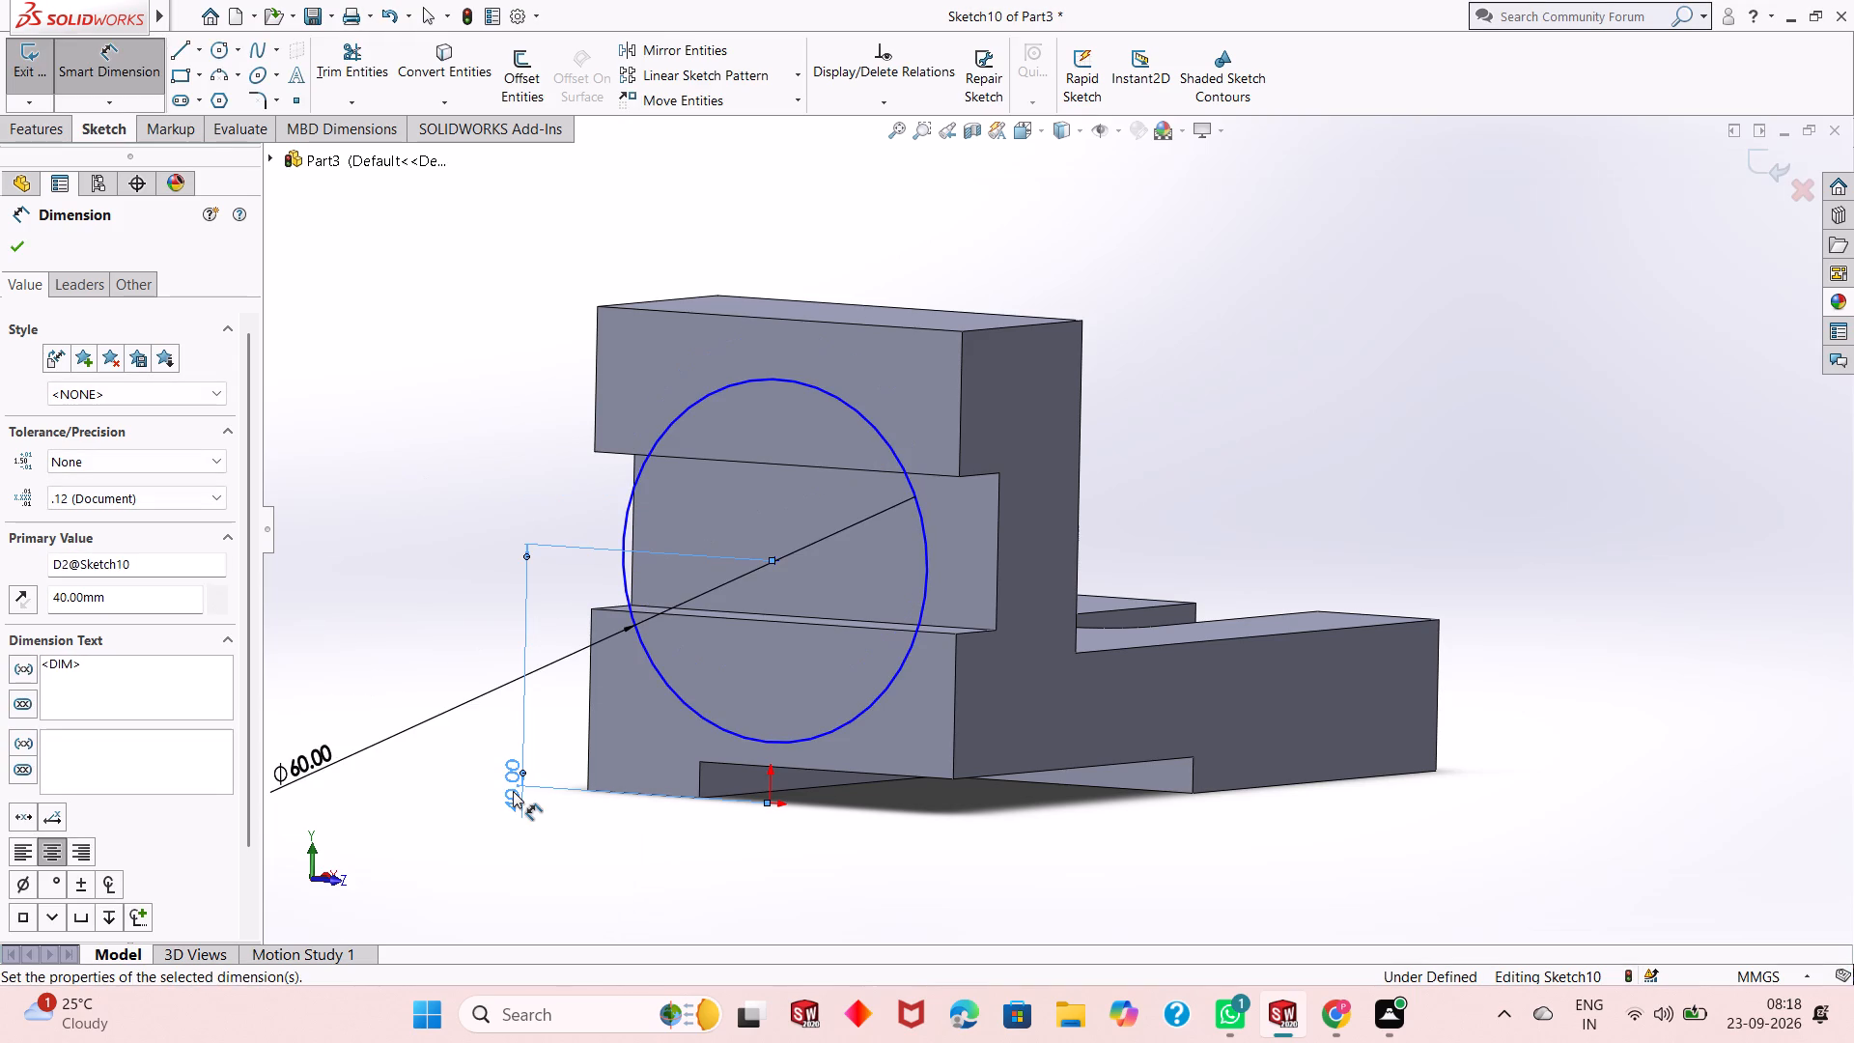
Set the circle centre's height above the origin to 42 mm and finish dimensioning.
double_click(513, 791)
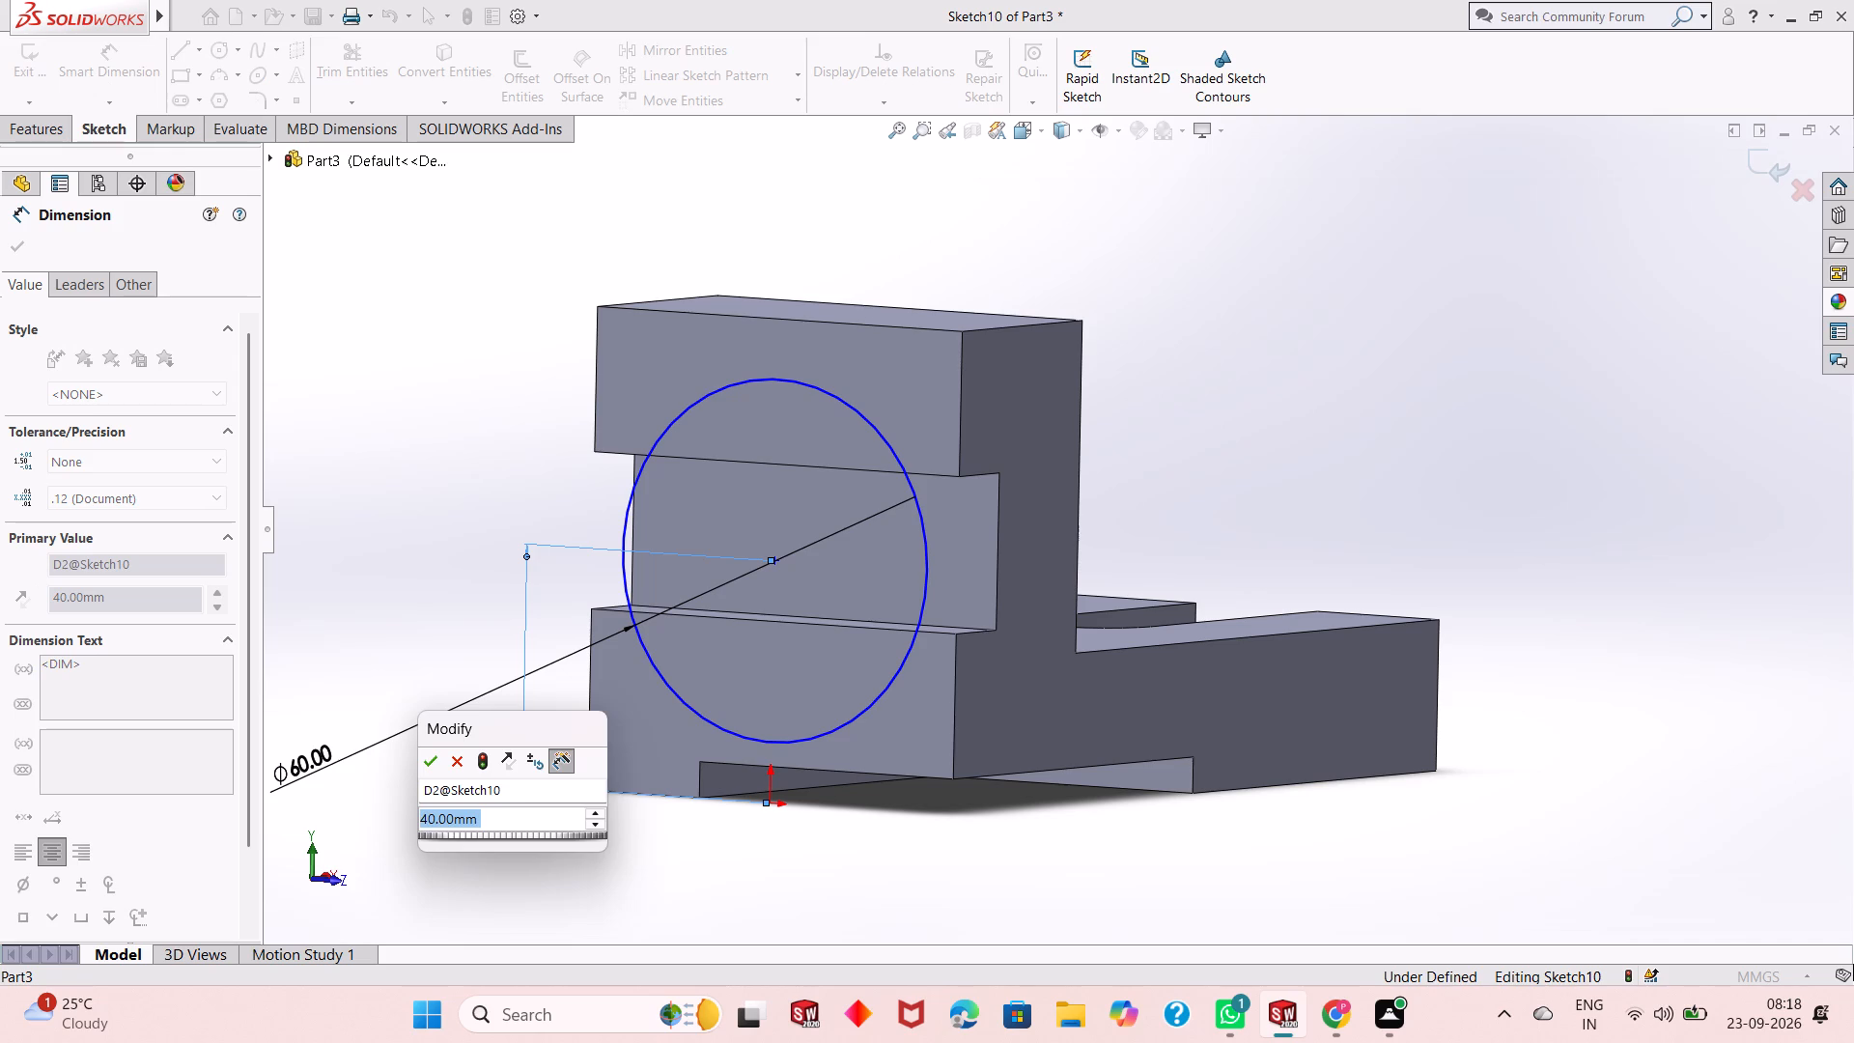
type("42")
key("Return")
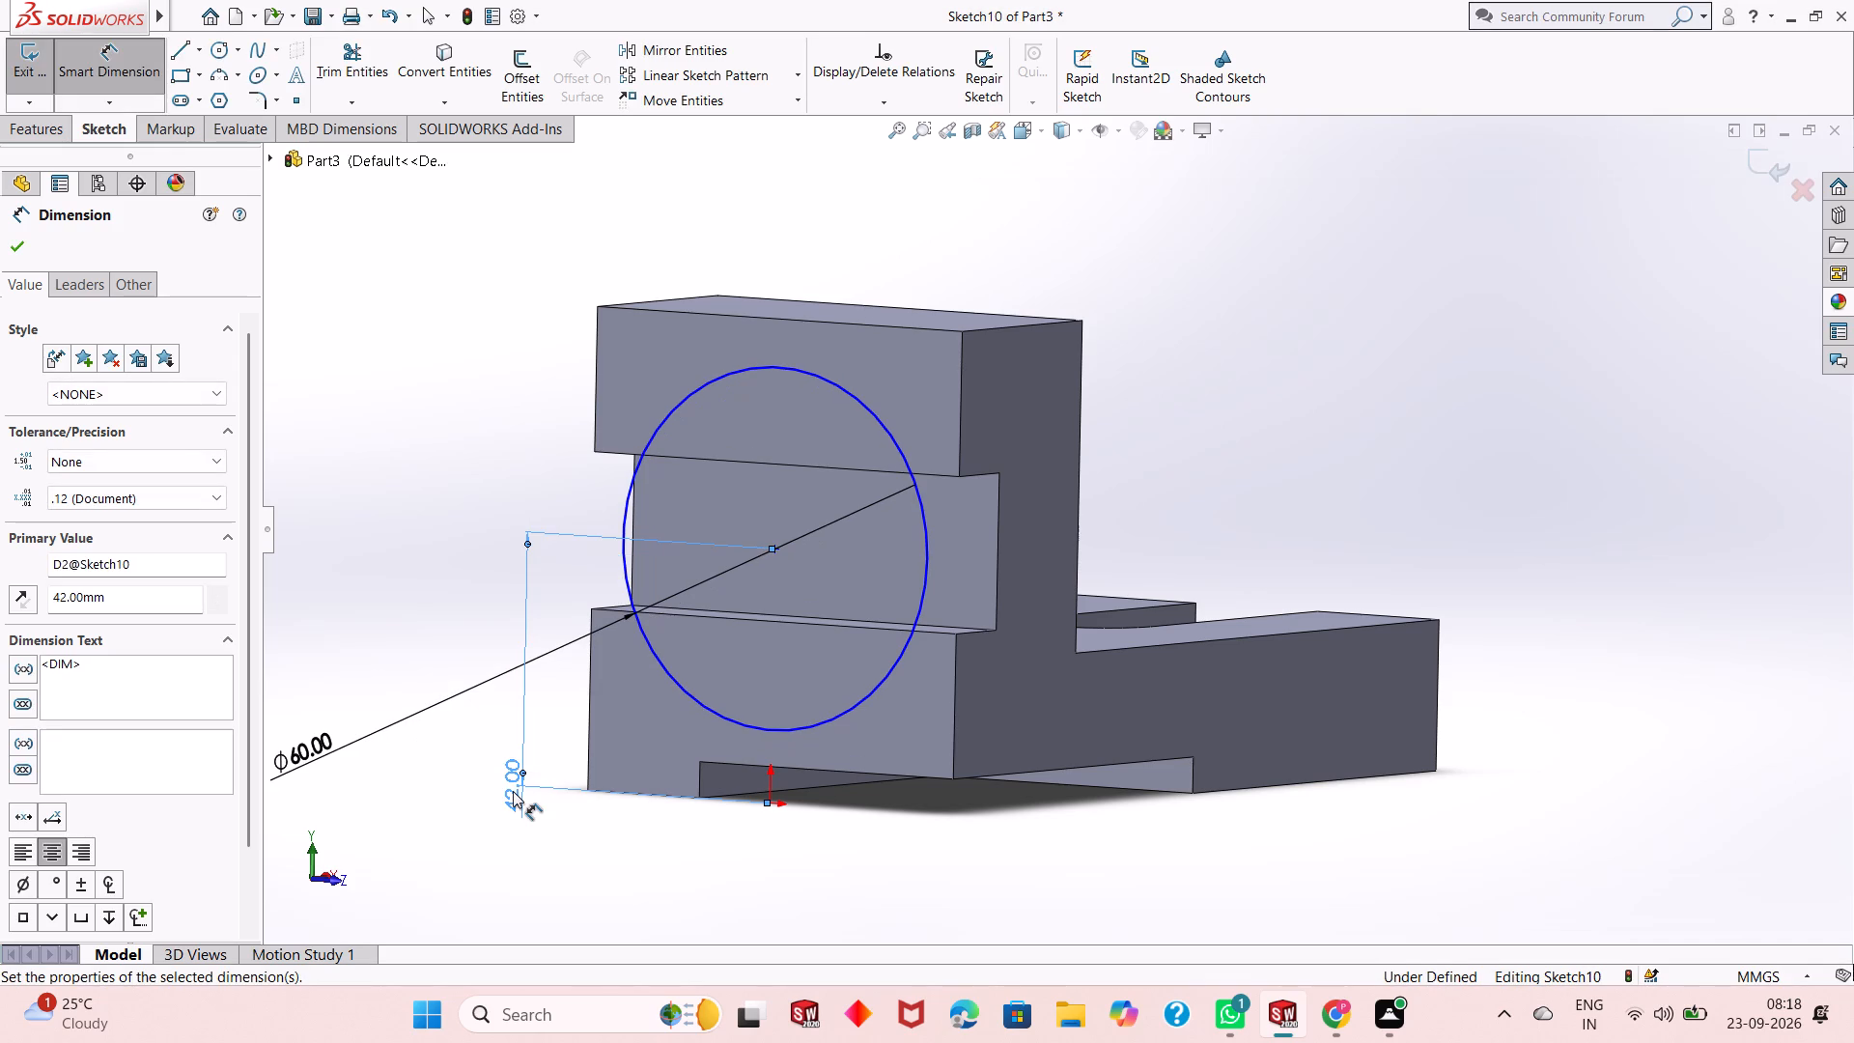
left_click(18, 247)
Examine the circle's placement against the overhang, the recessed wall and the base from several sides.
scroll(752, 718, "up", 1)
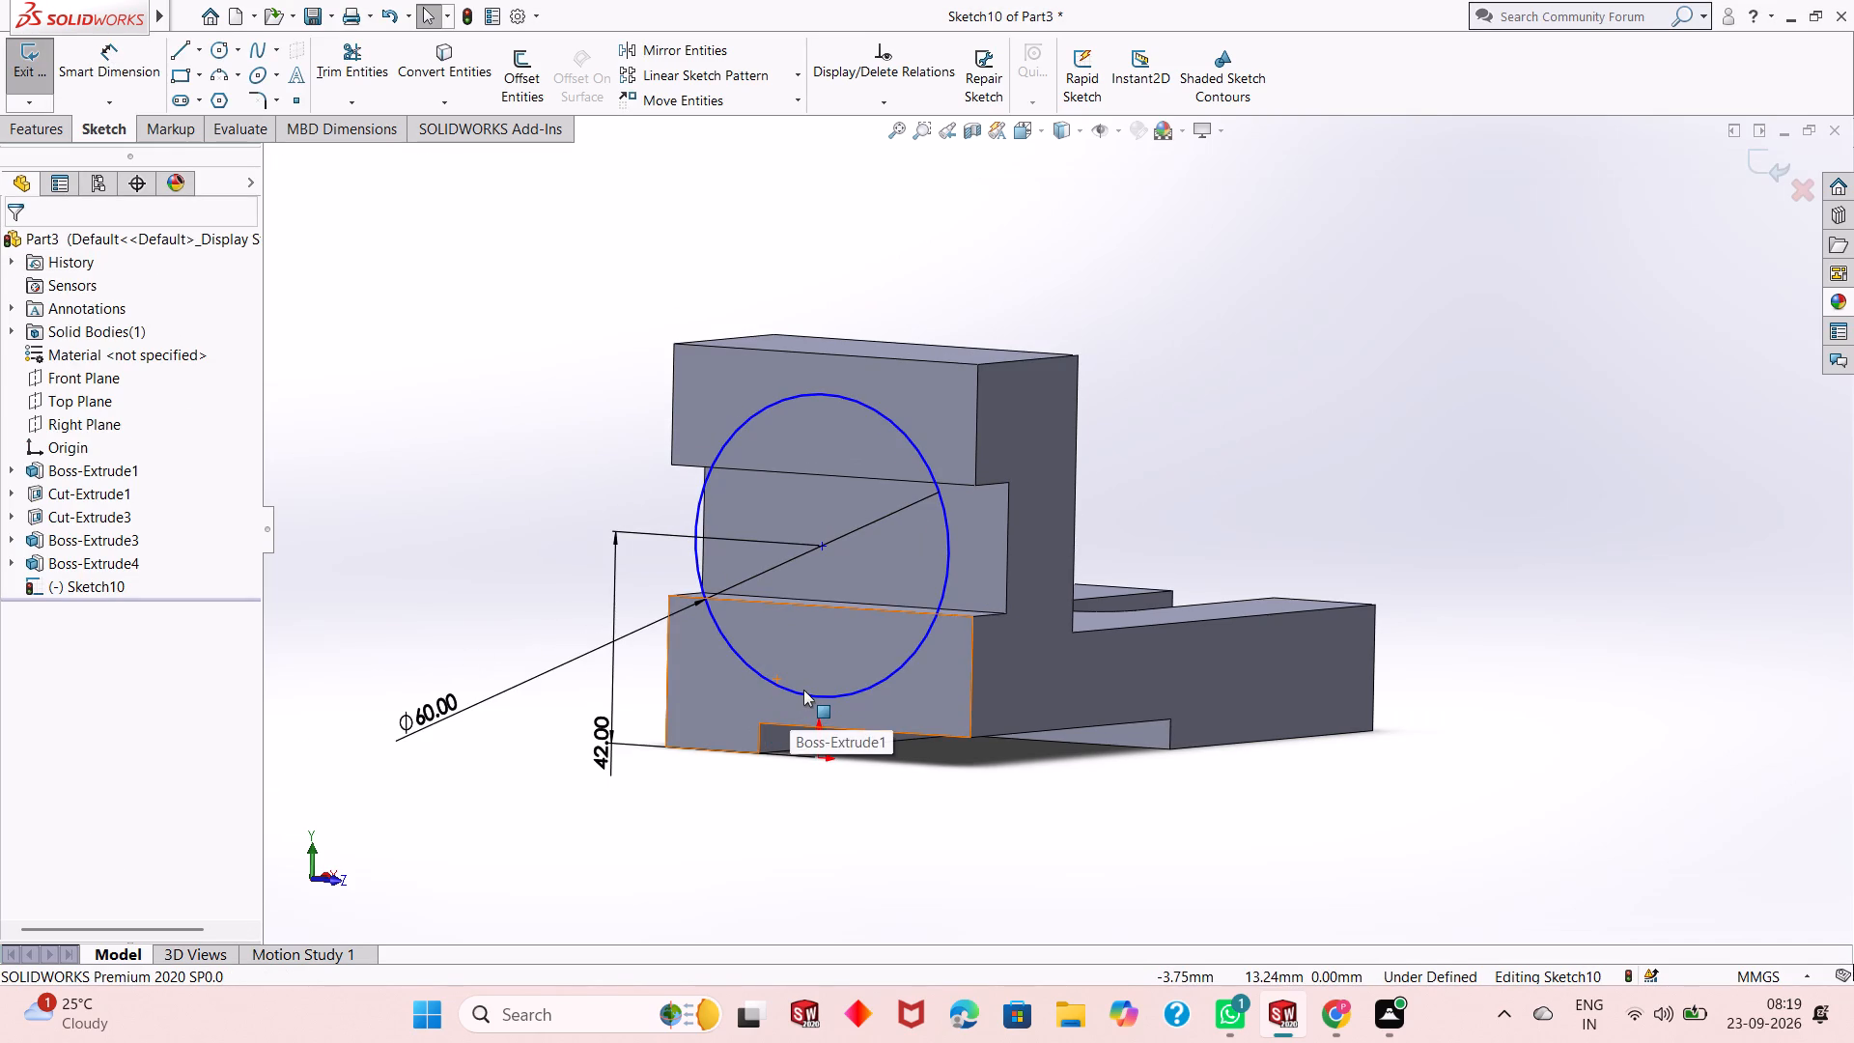
middle_click_drag(816, 689, 842, 690)
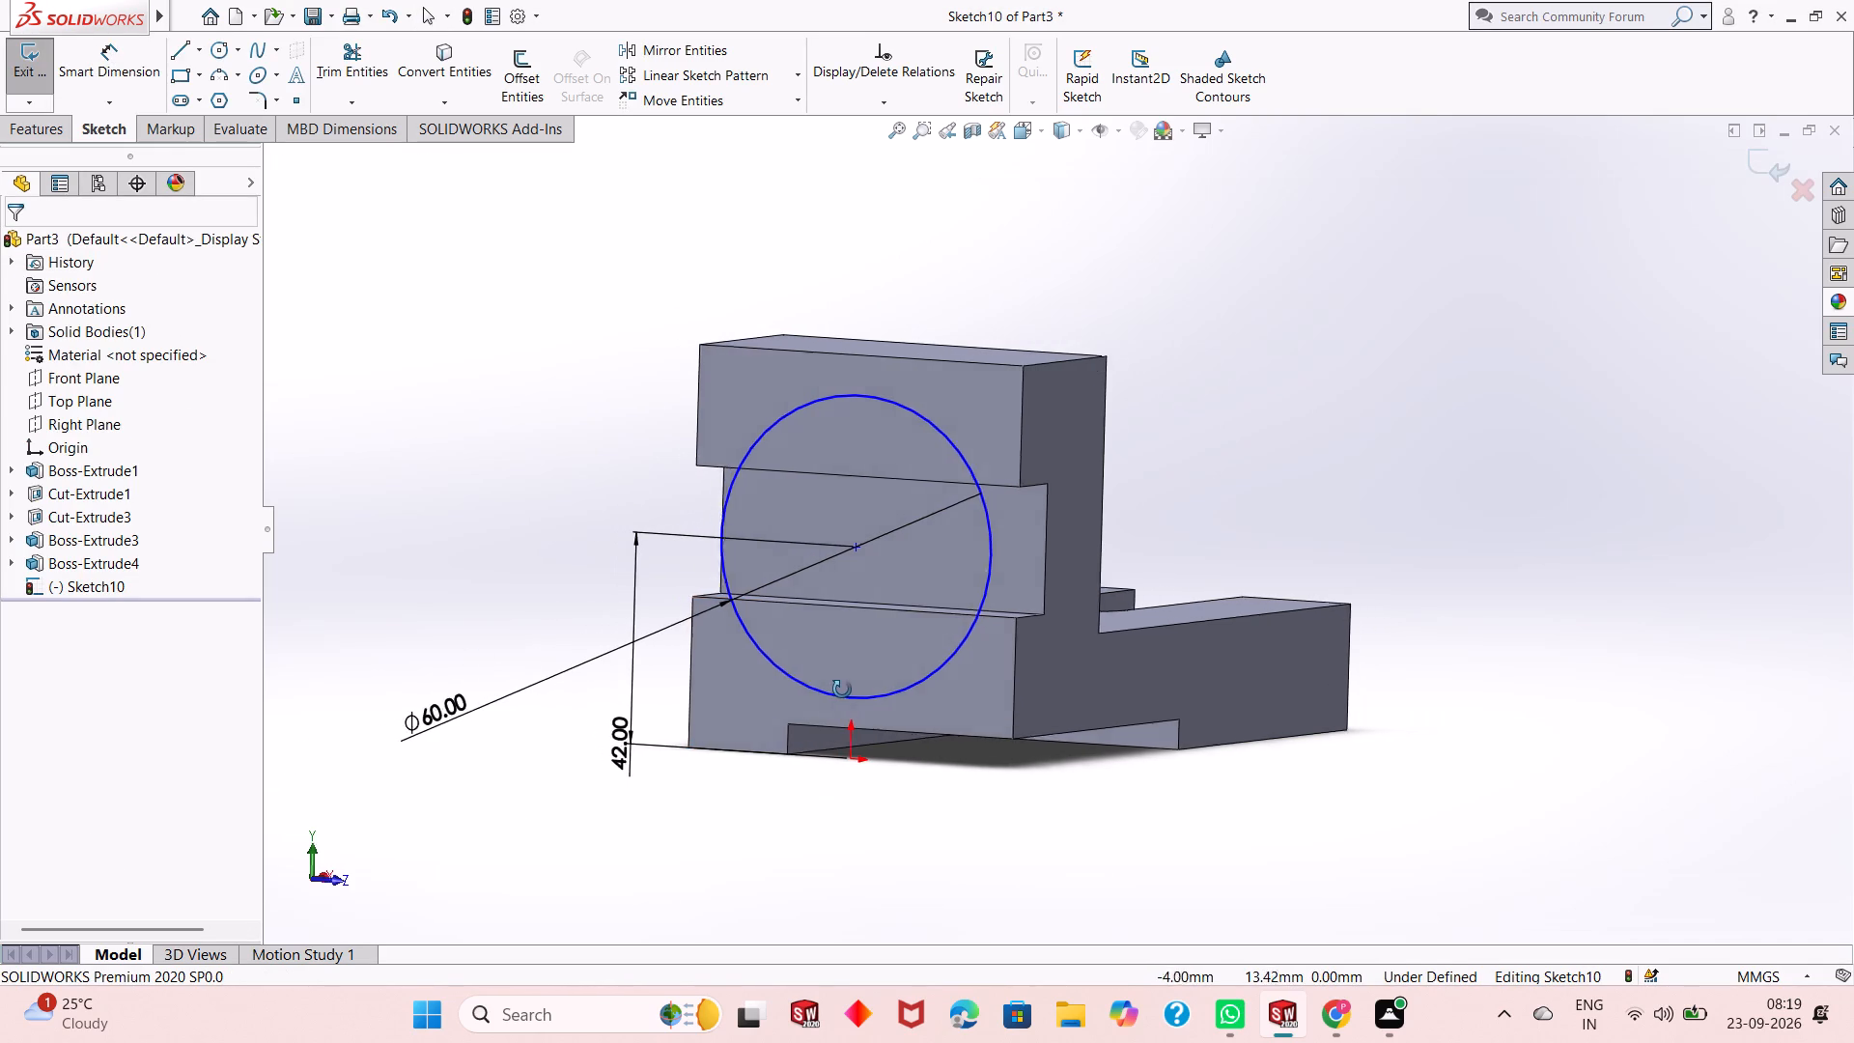
middle_click_drag(842, 690, 1030, 716)
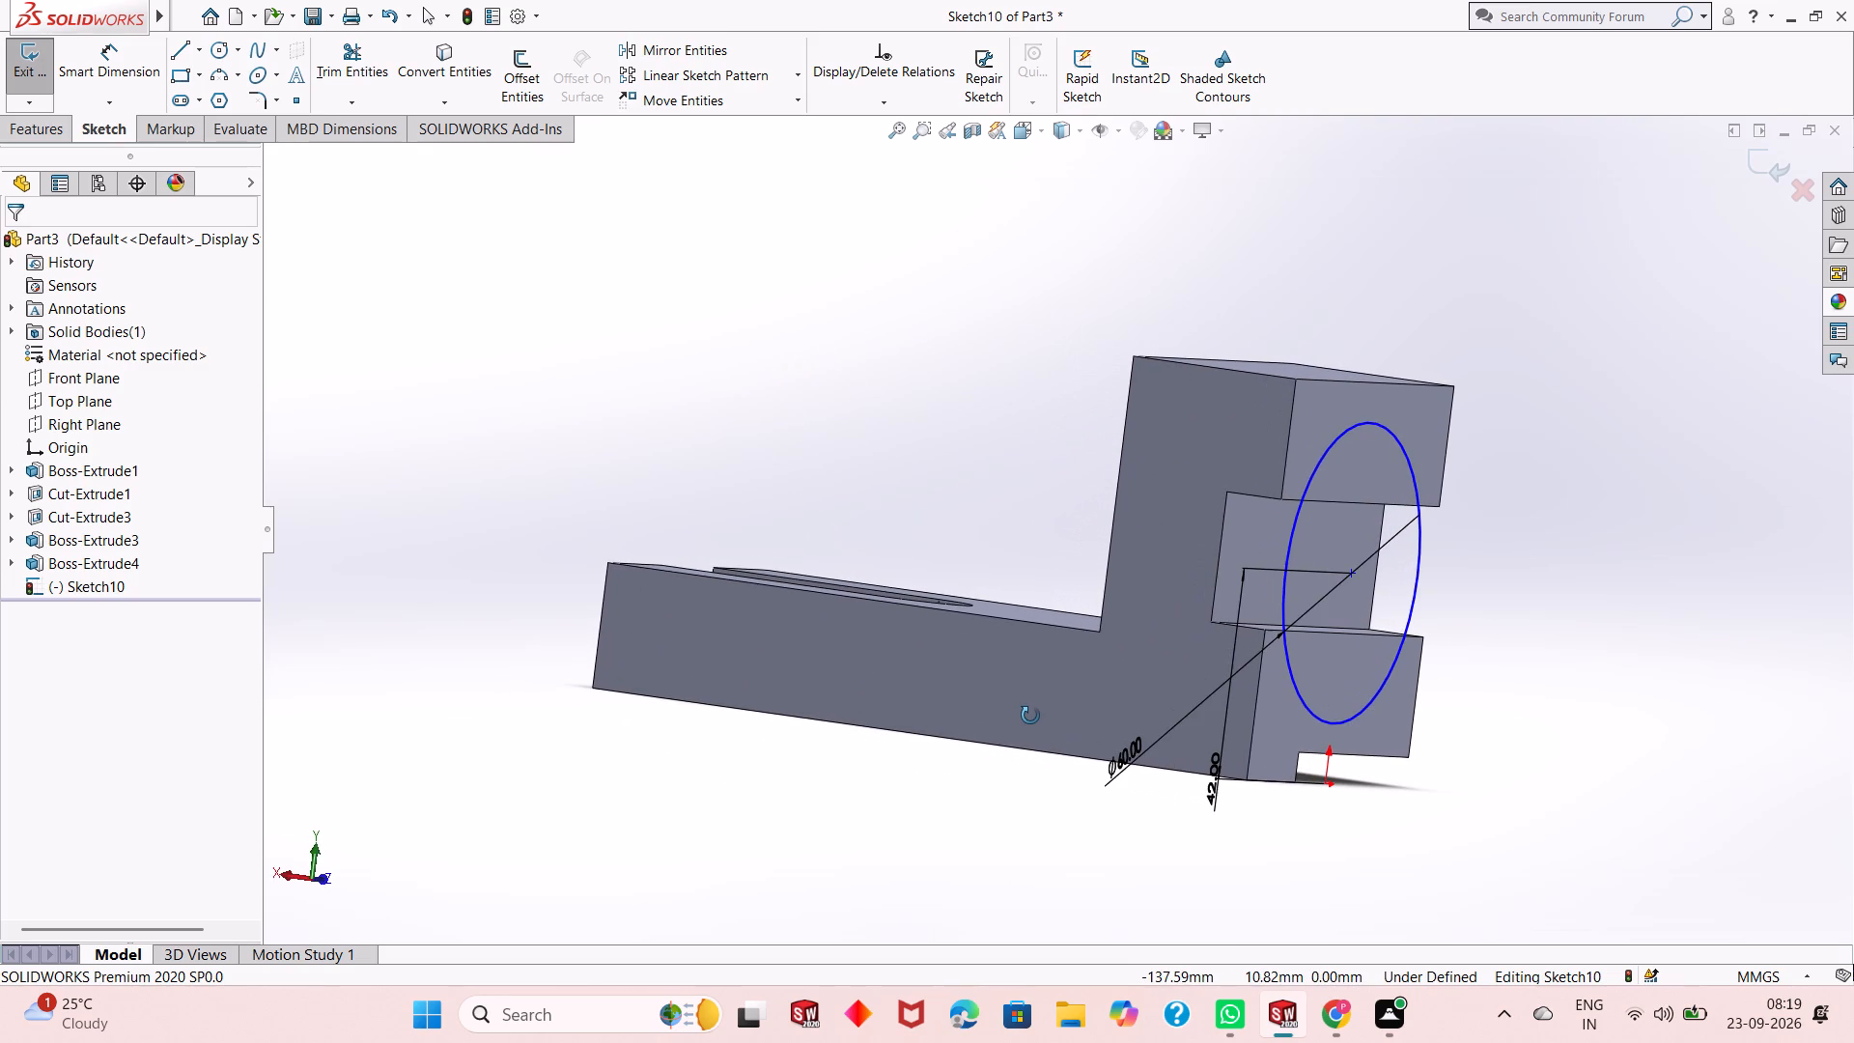
middle_click_drag(1030, 716, 1032, 717)
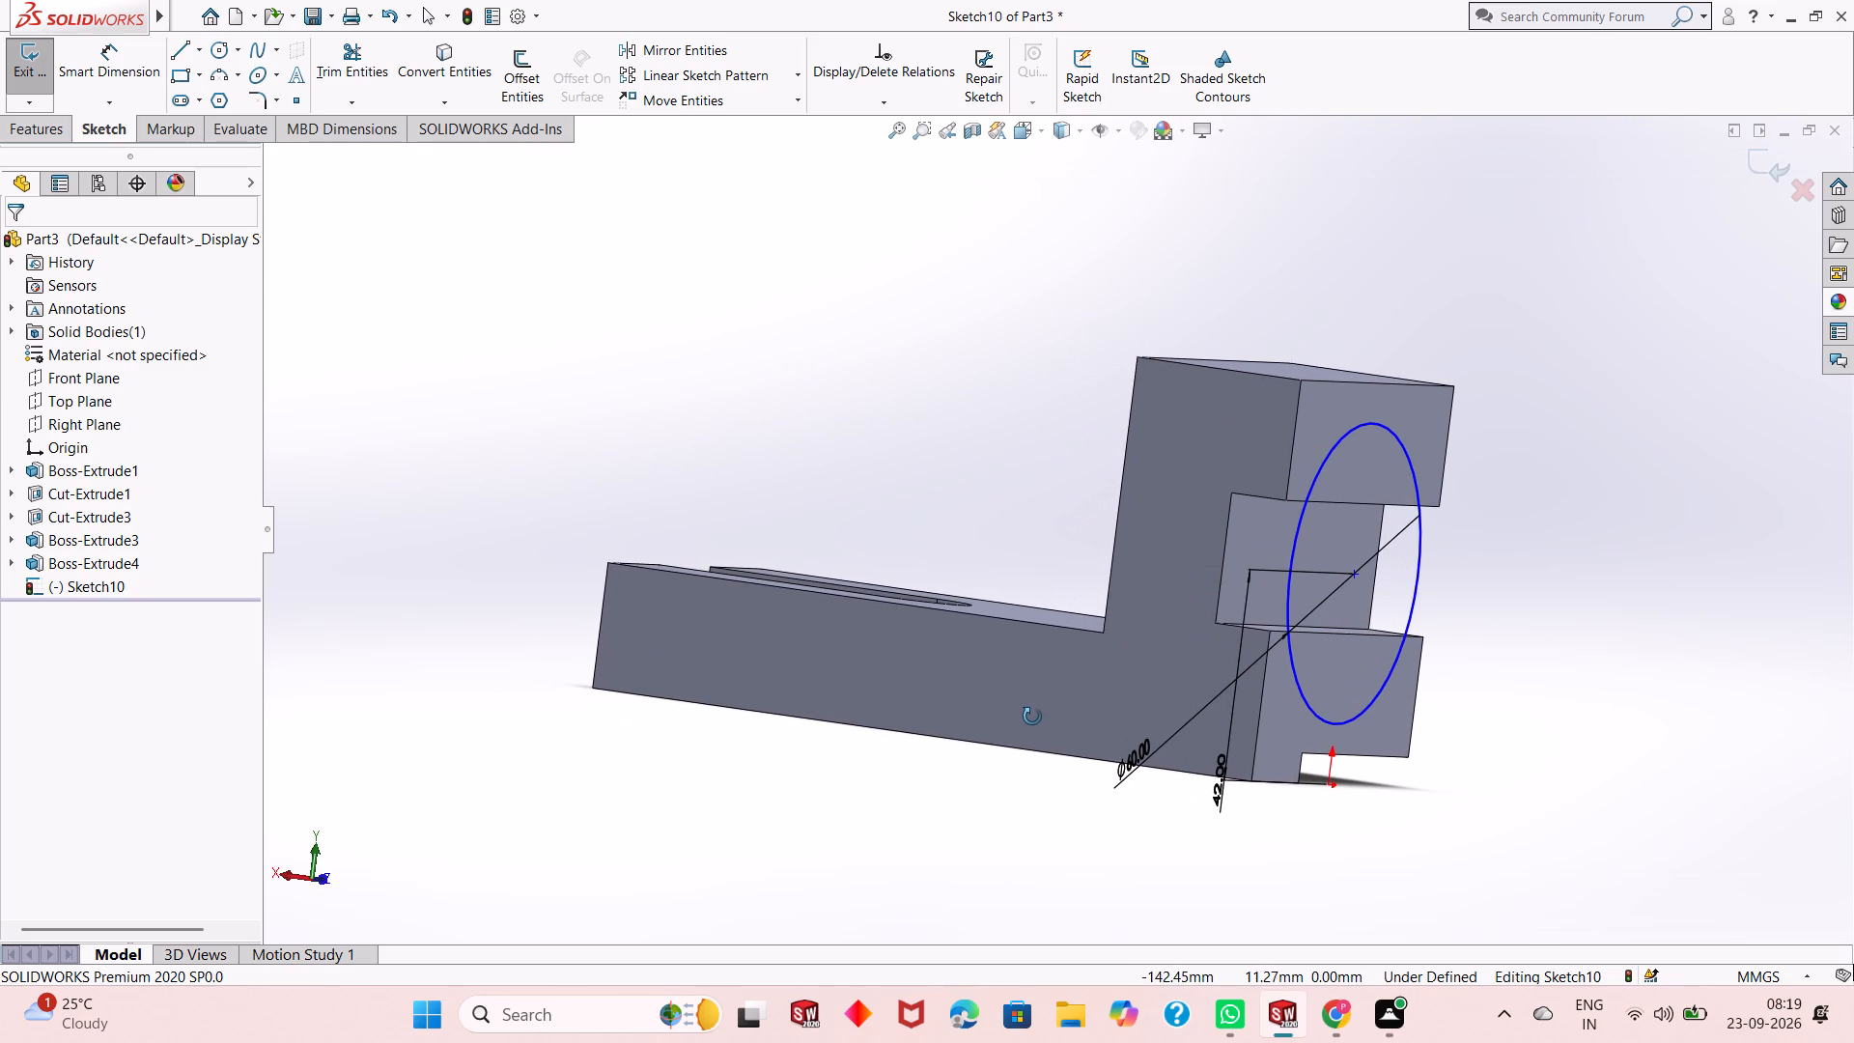
middle_click_drag(1032, 717, 1004, 719)
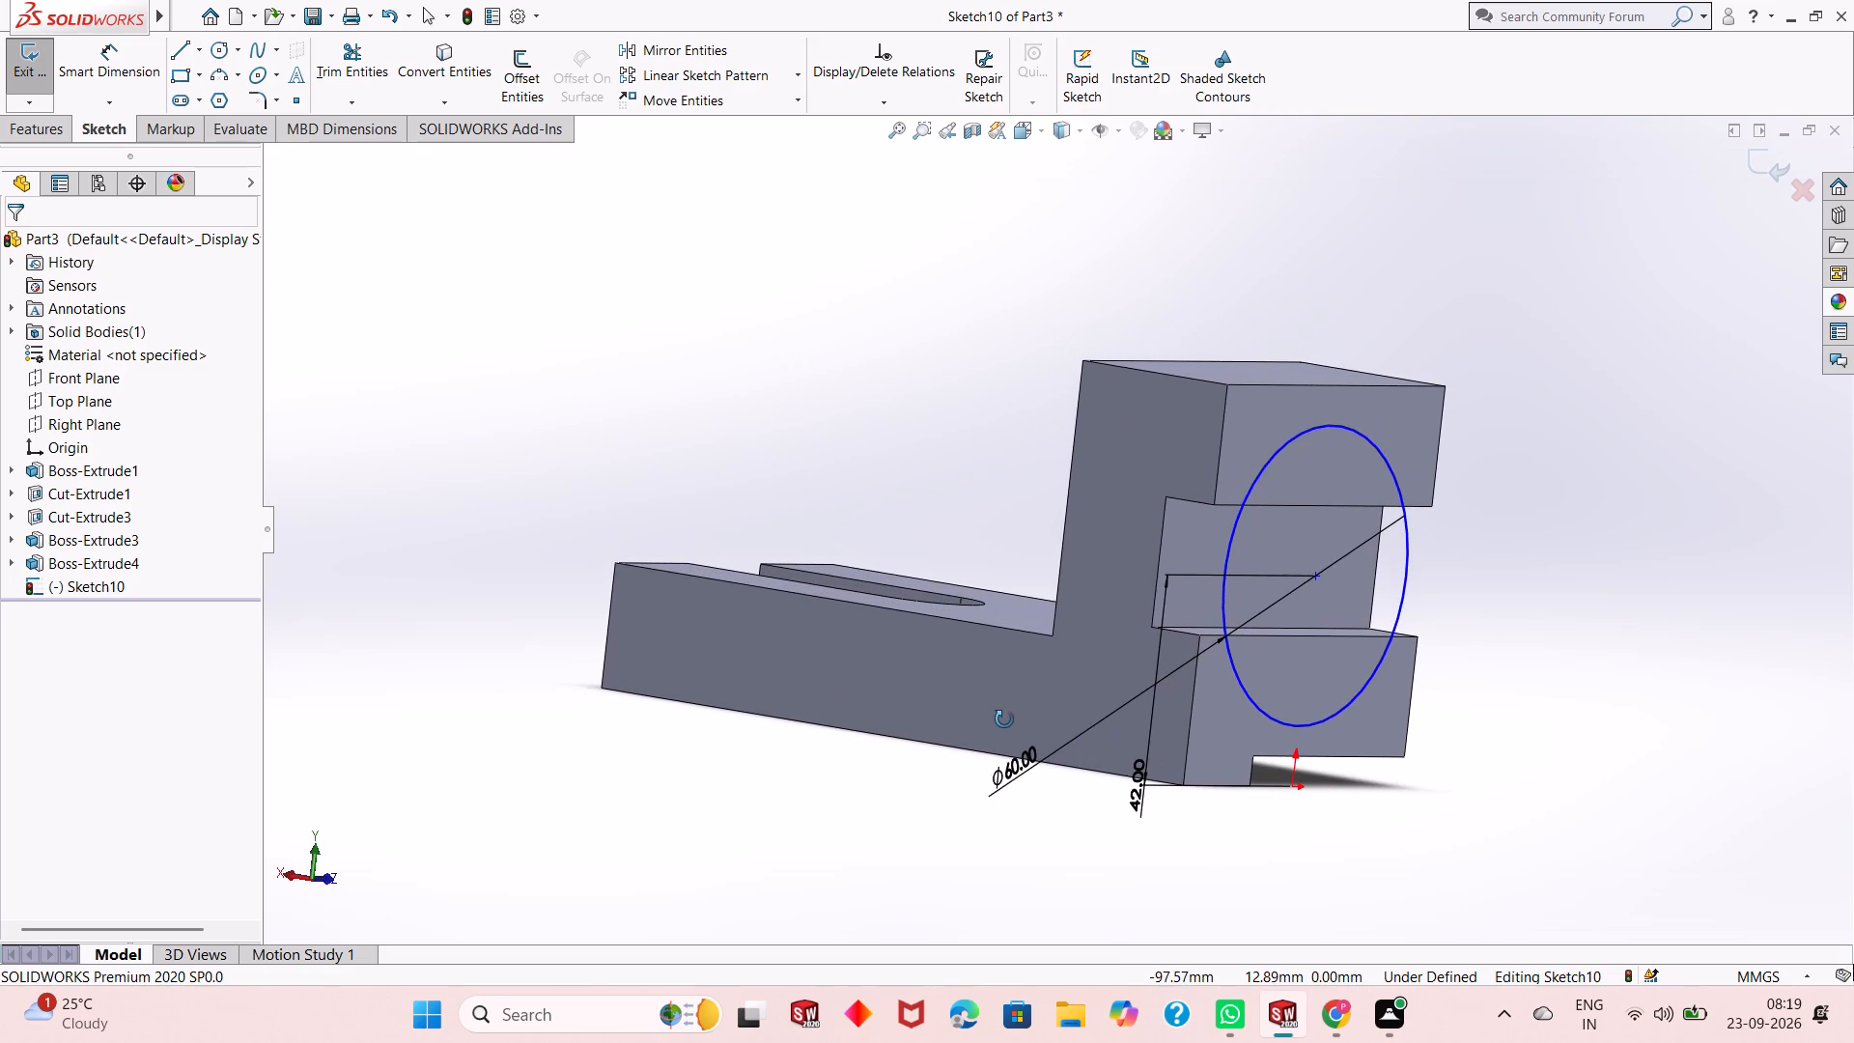
middle_click_drag(1004, 719, 930, 719)
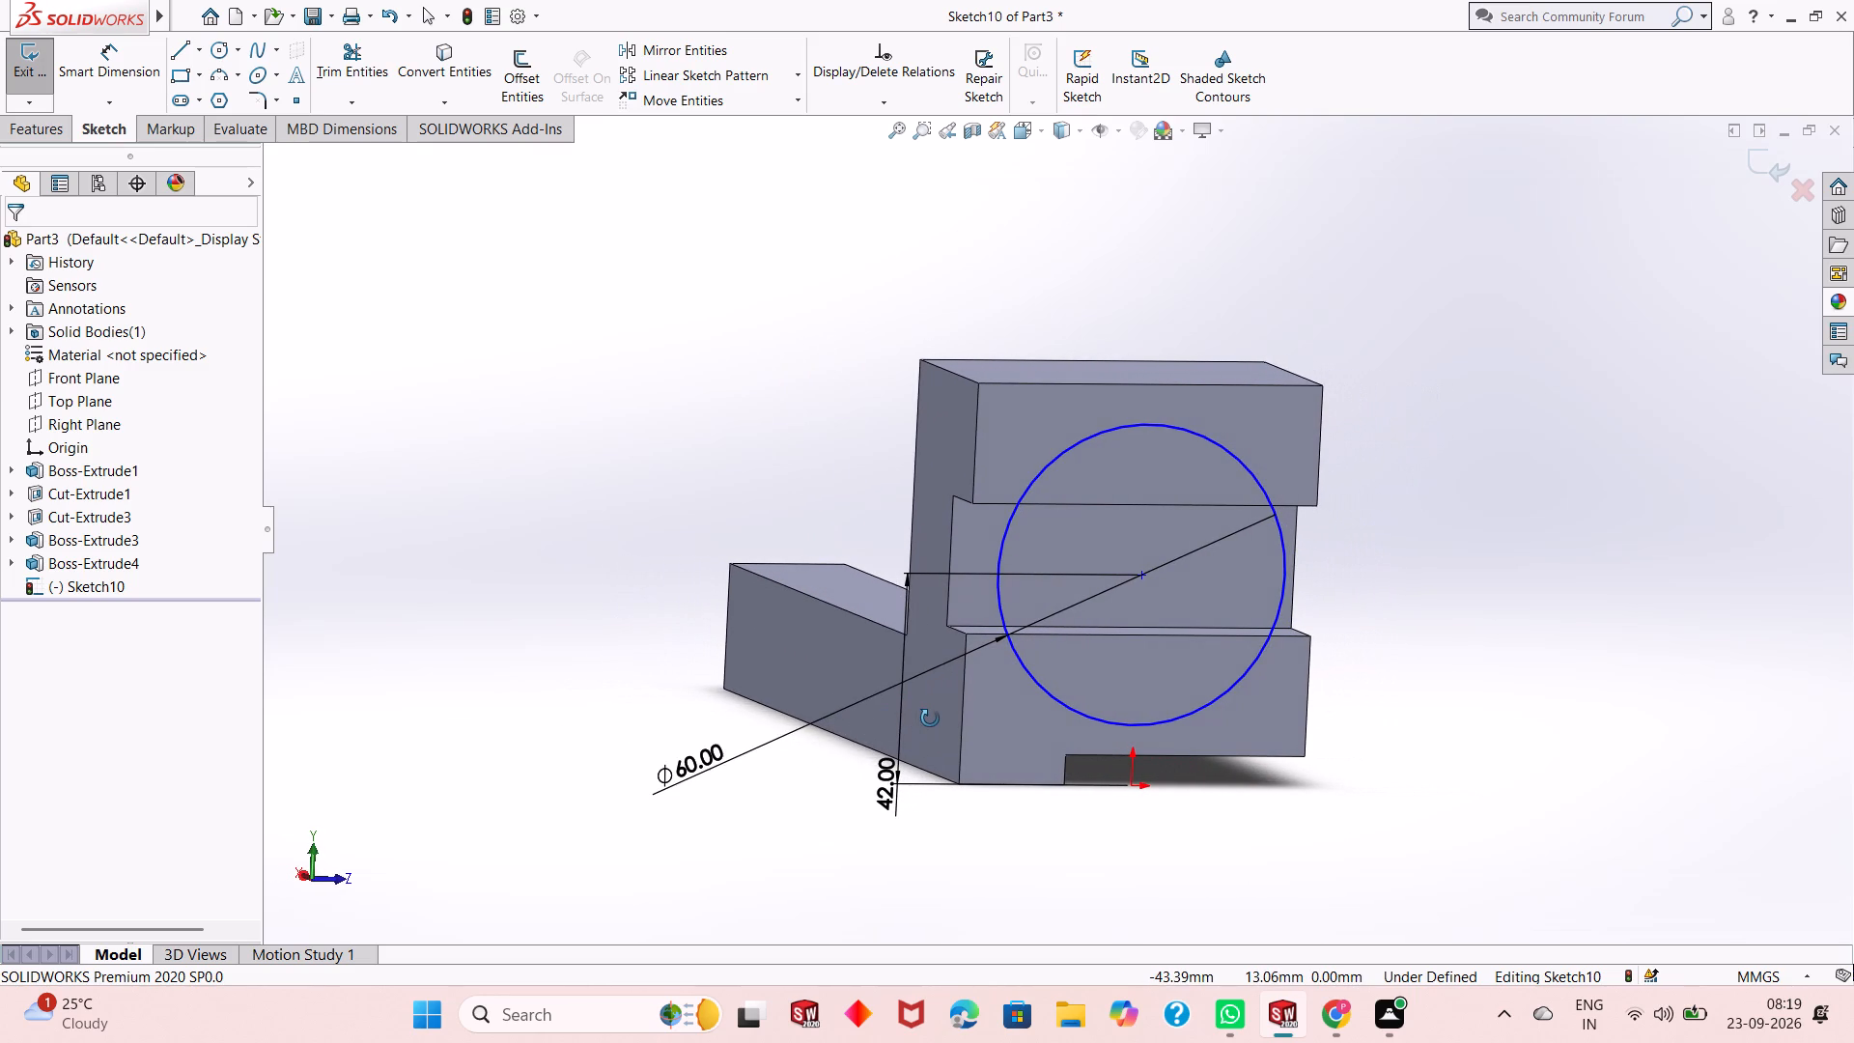
middle_click_drag(930, 719, 922, 718)
middle_click_drag(966, 690, 916, 687)
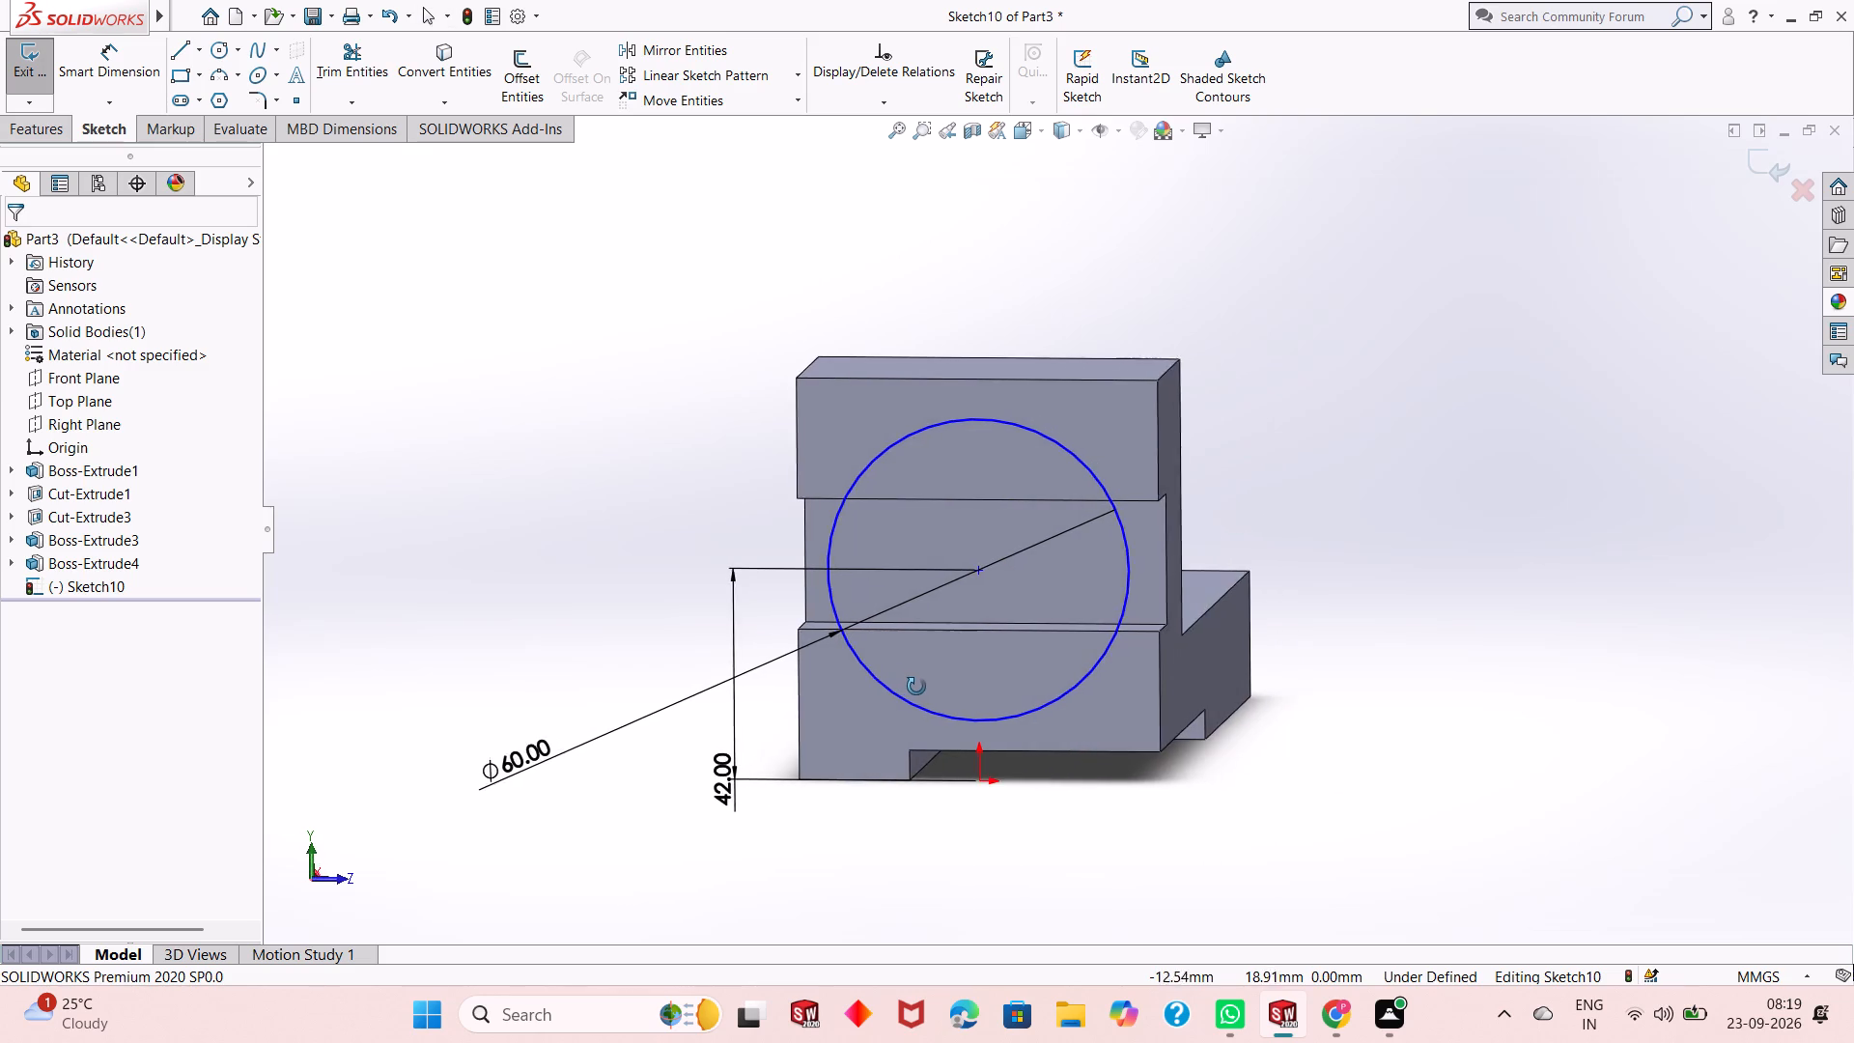
Examine the circle's fit against the overhang, recessed wall, lower step edge and base, up close and from both sides.
middle_click_drag(916, 687, 854, 687)
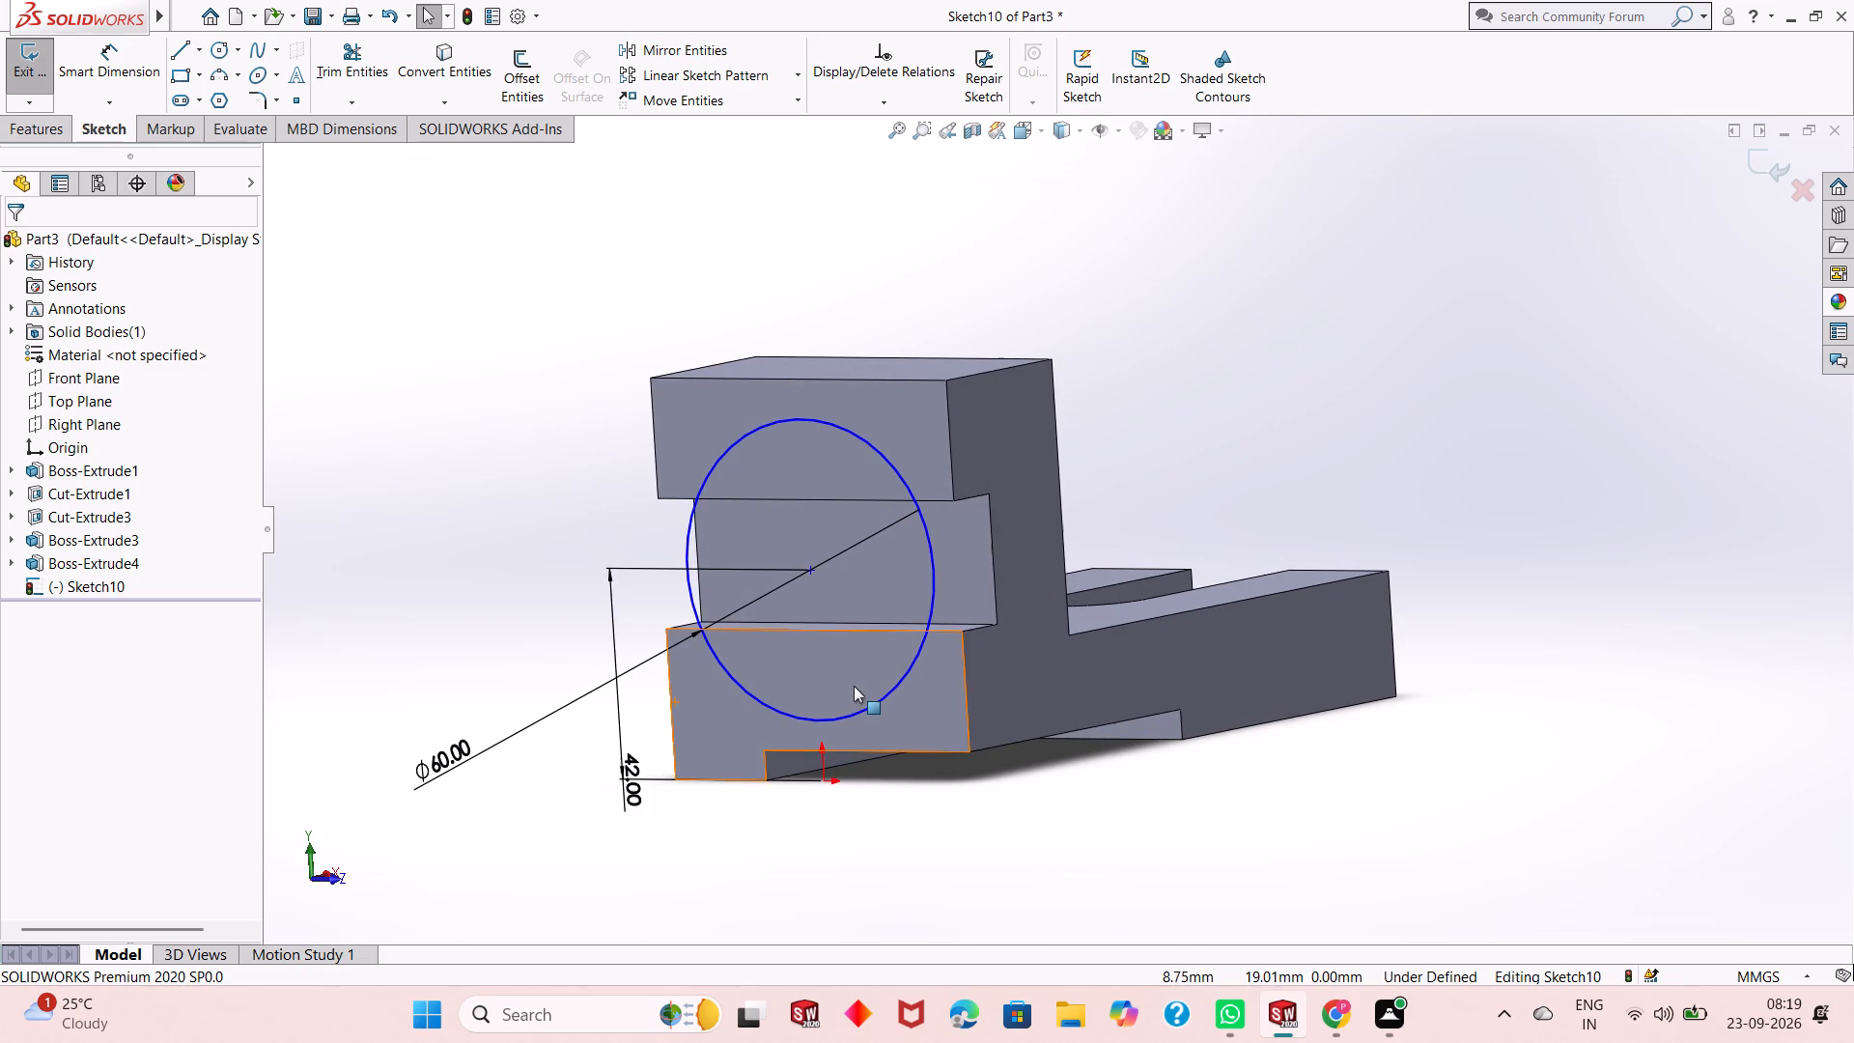
middle_click_drag(1114, 641, 1098, 659)
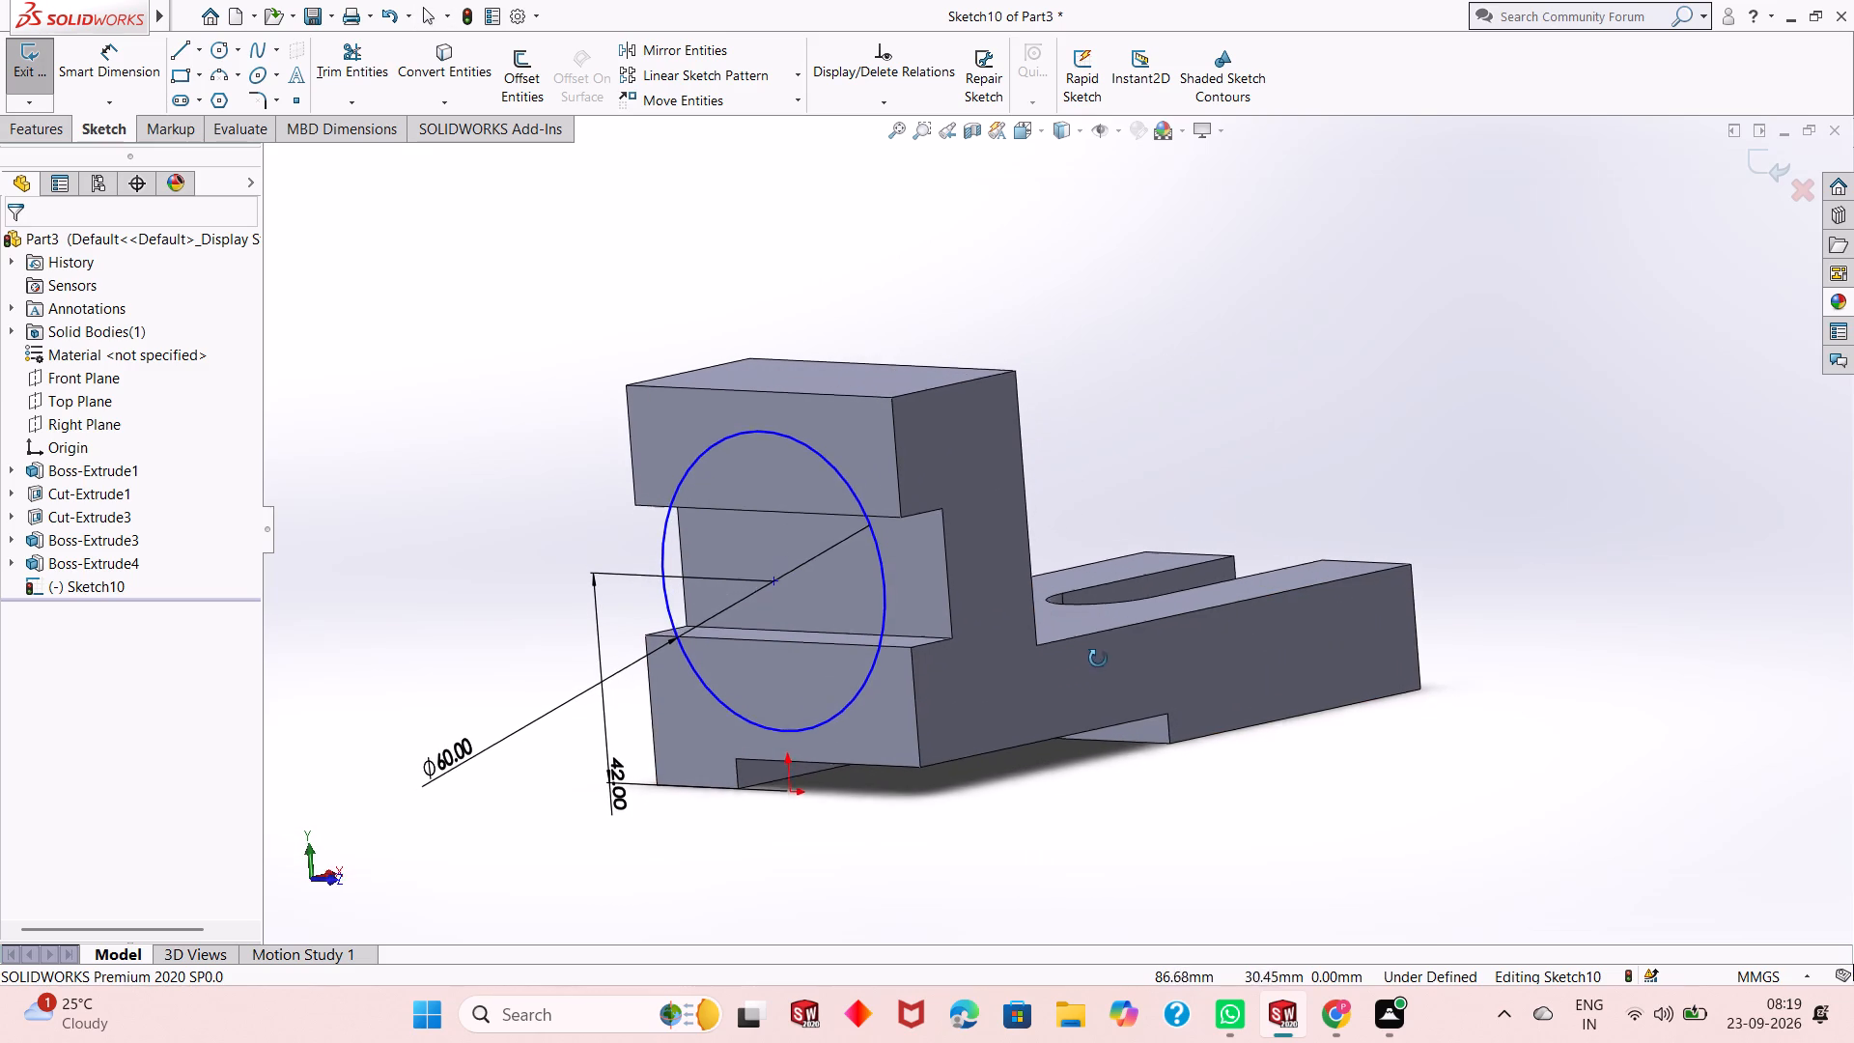
middle_click_drag(1098, 659, 1114, 618)
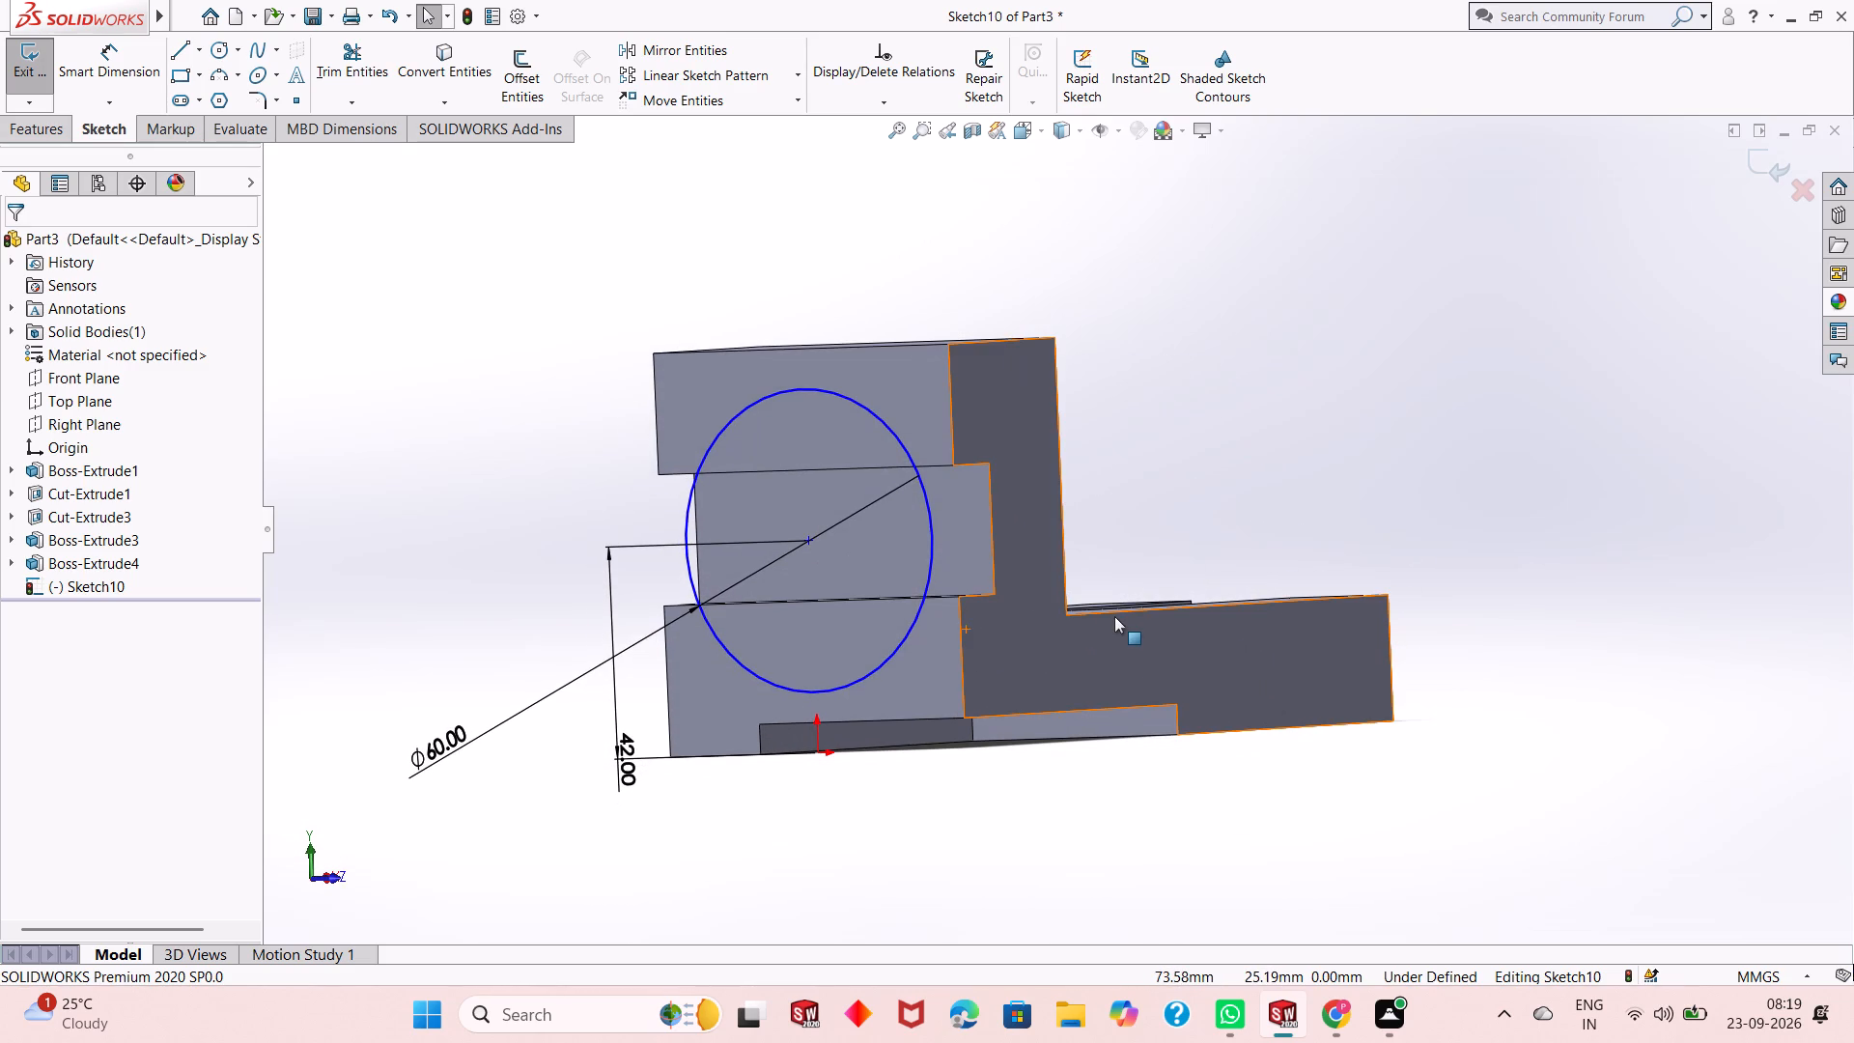
scroll(1084, 575, "down", 2)
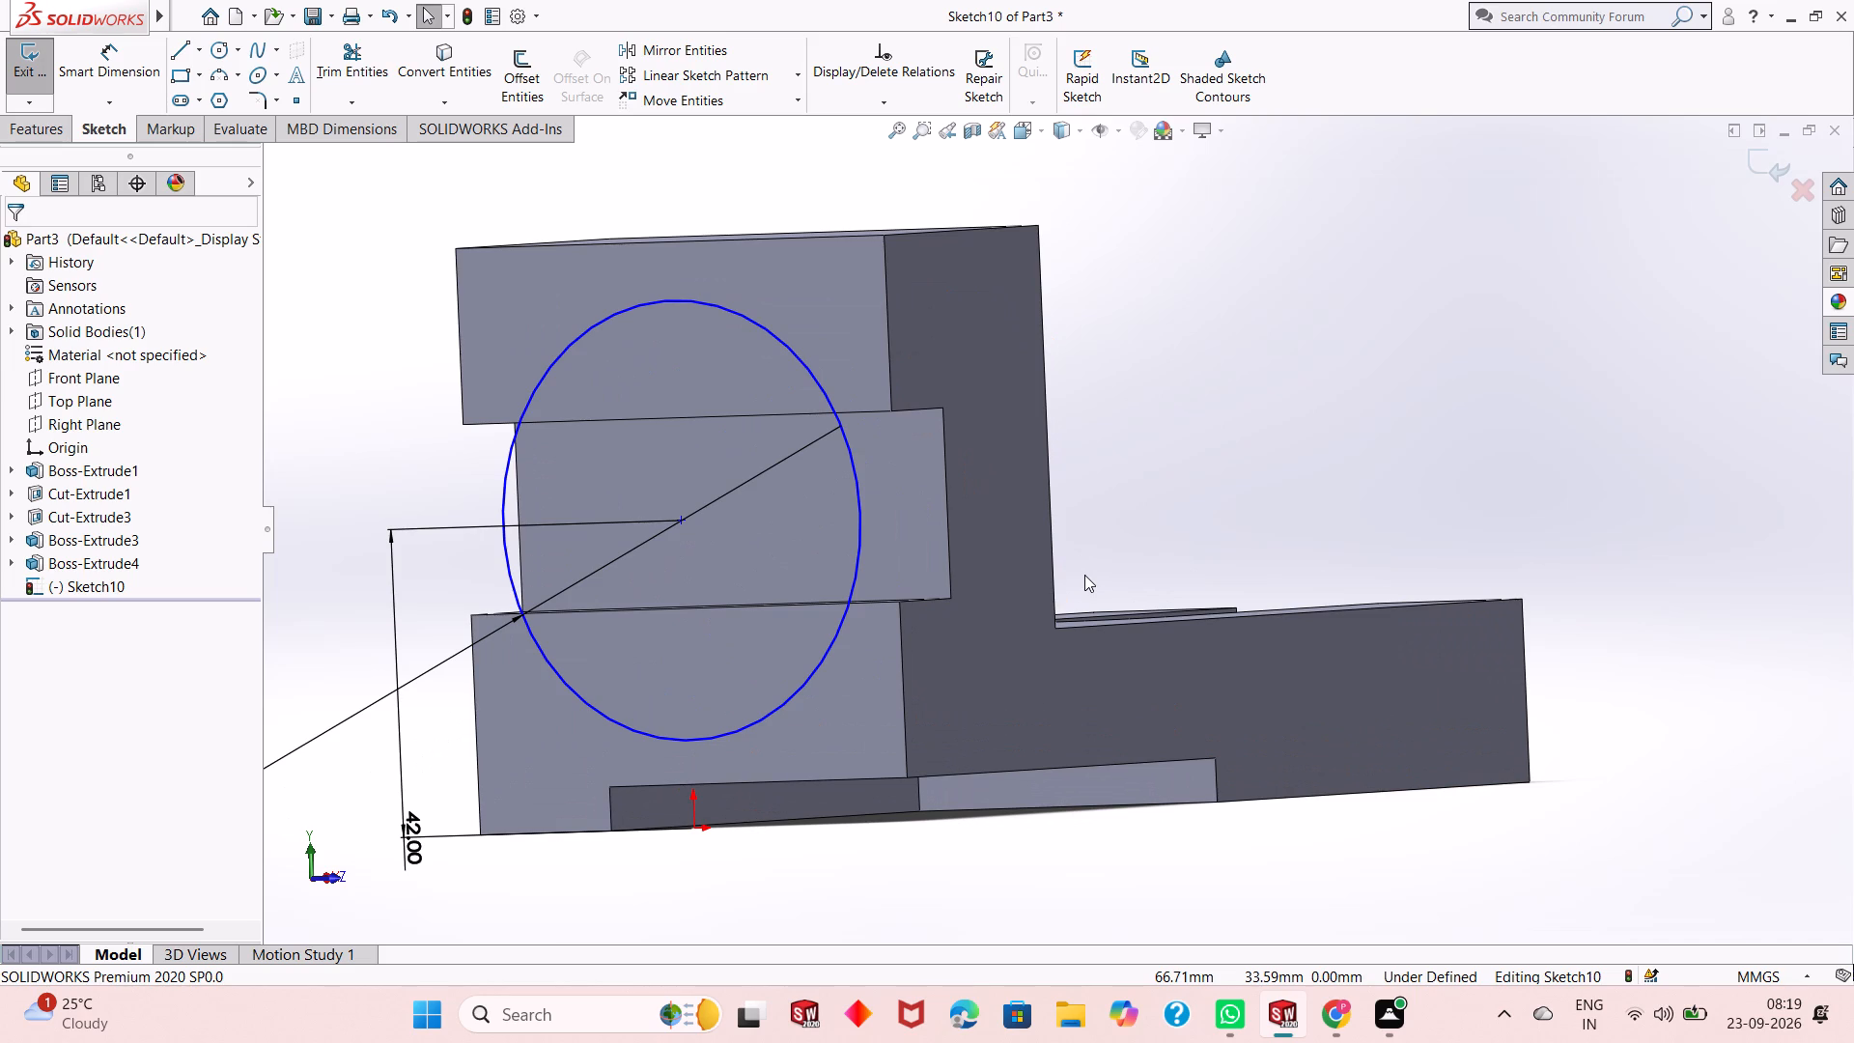
middle_click_drag(1053, 586, 1110, 576)
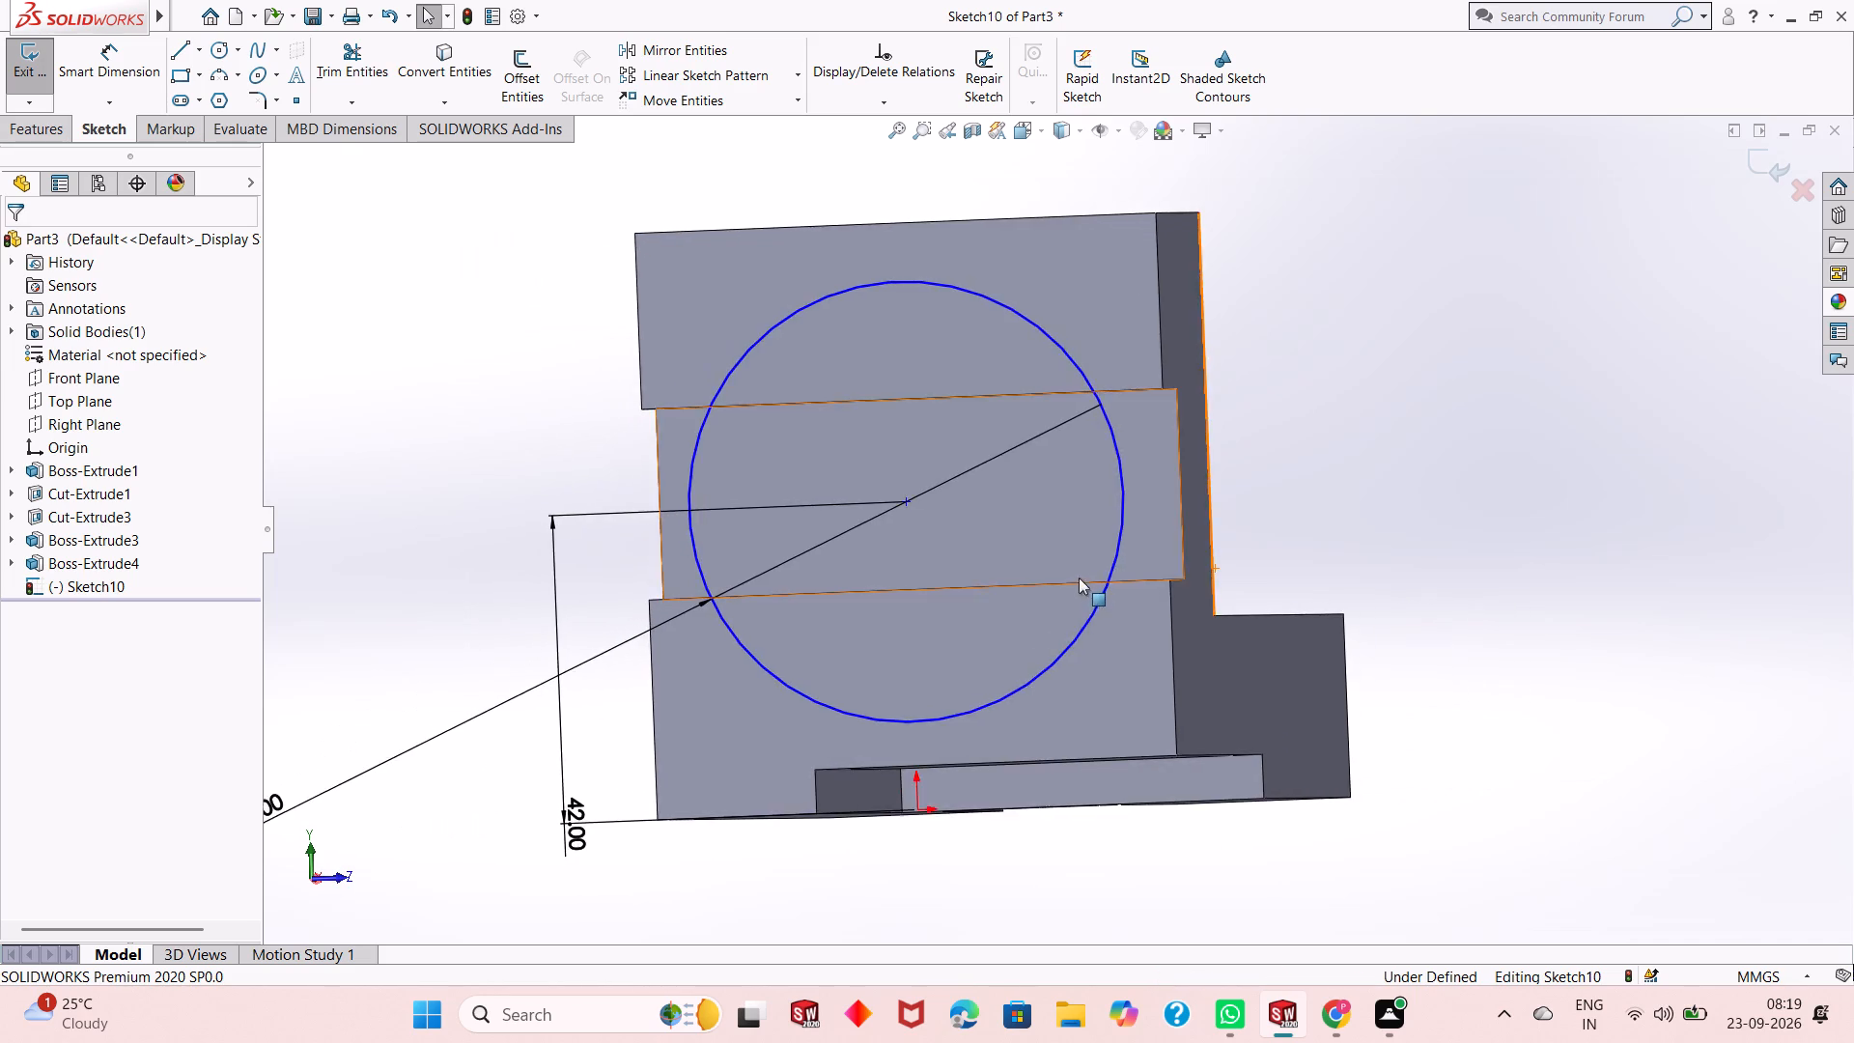
scroll(1070, 581, "down", 5)
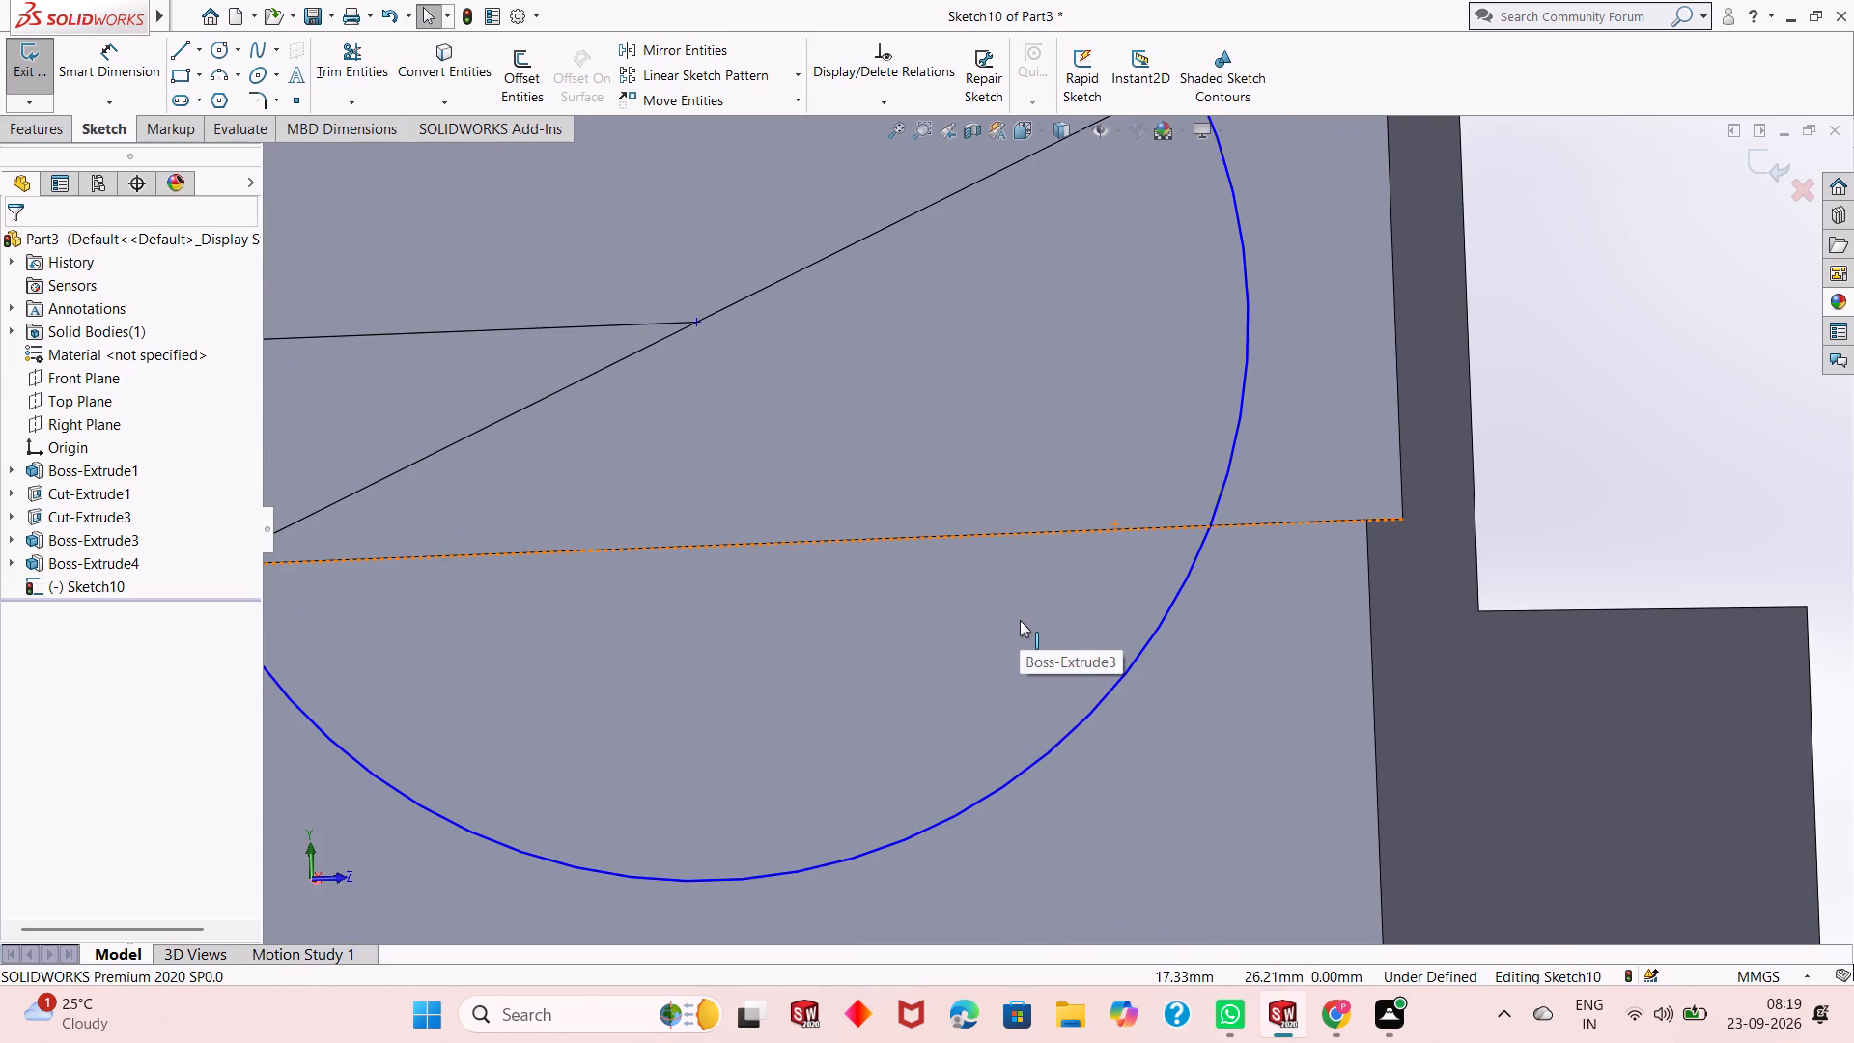
scroll(1015, 621, "up", 1)
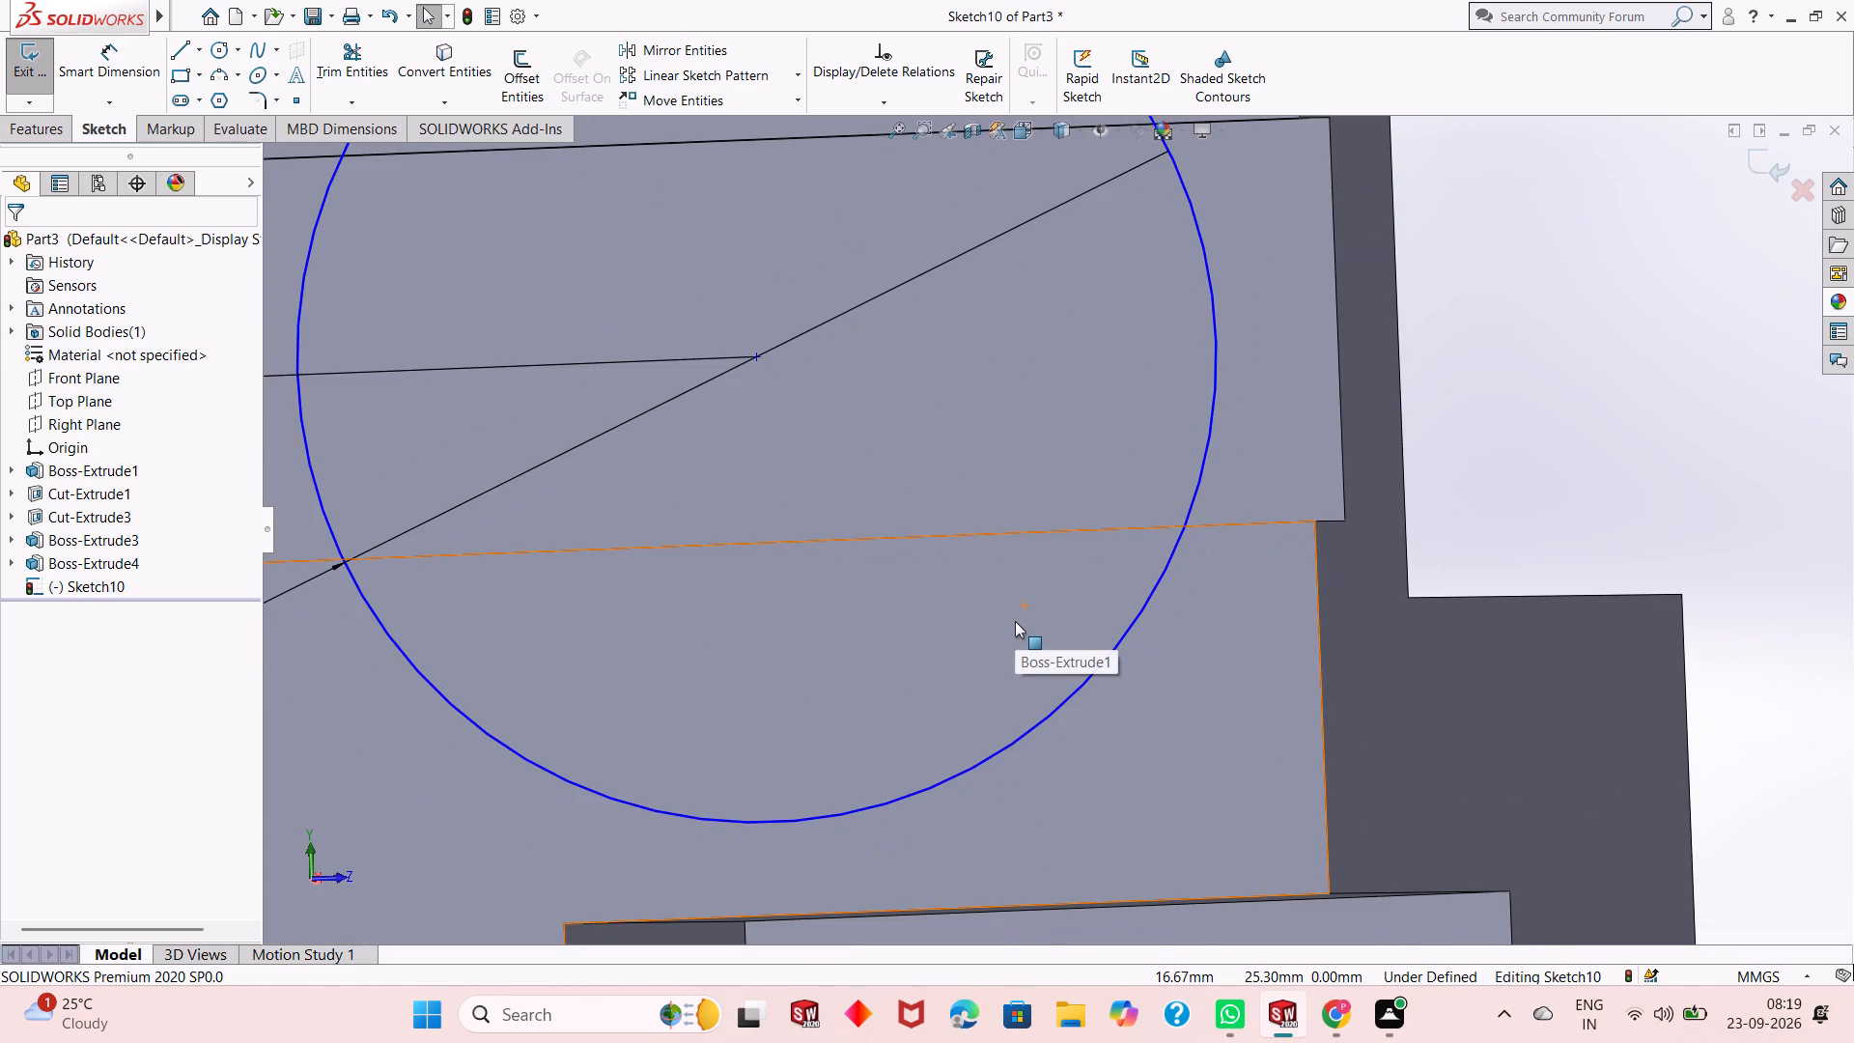
scroll(1015, 621, "up", 1)
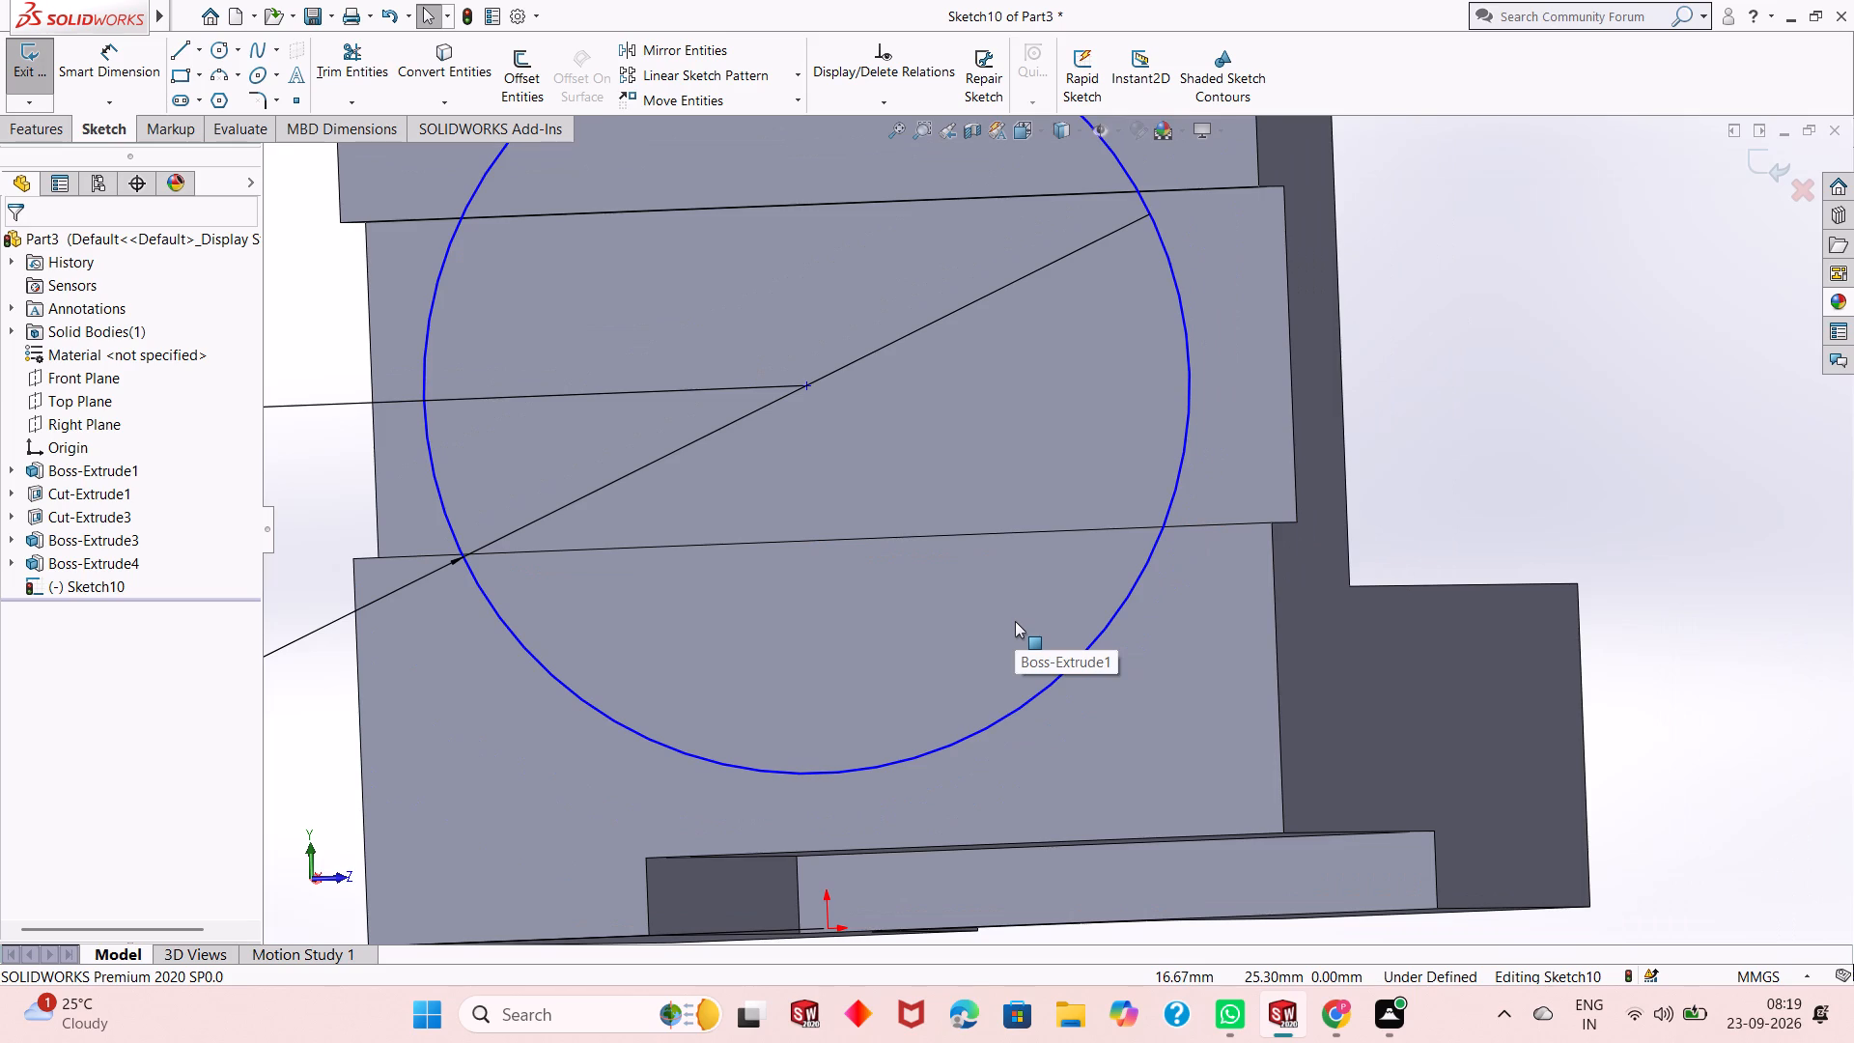
scroll(1015, 621, "up", 1)
middle_click_drag(1015, 621, 1051, 621)
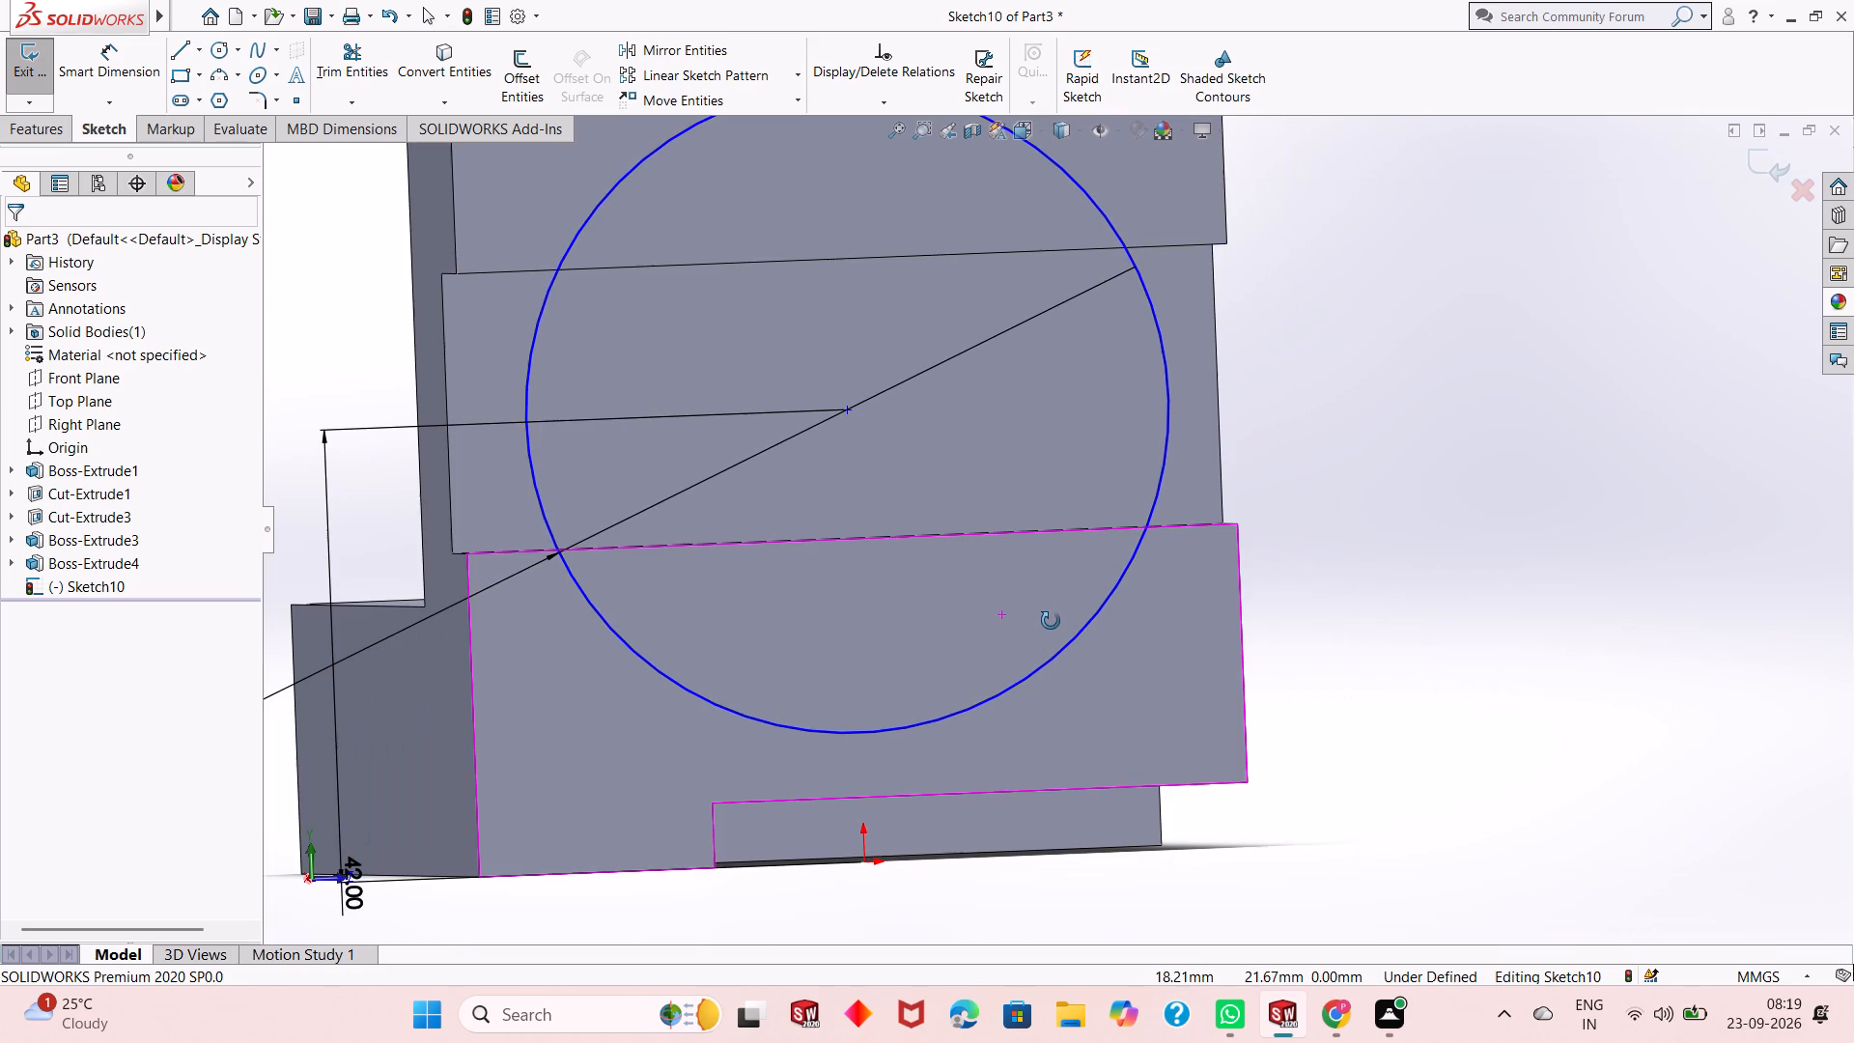
middle_click_drag(1051, 621, 1092, 644)
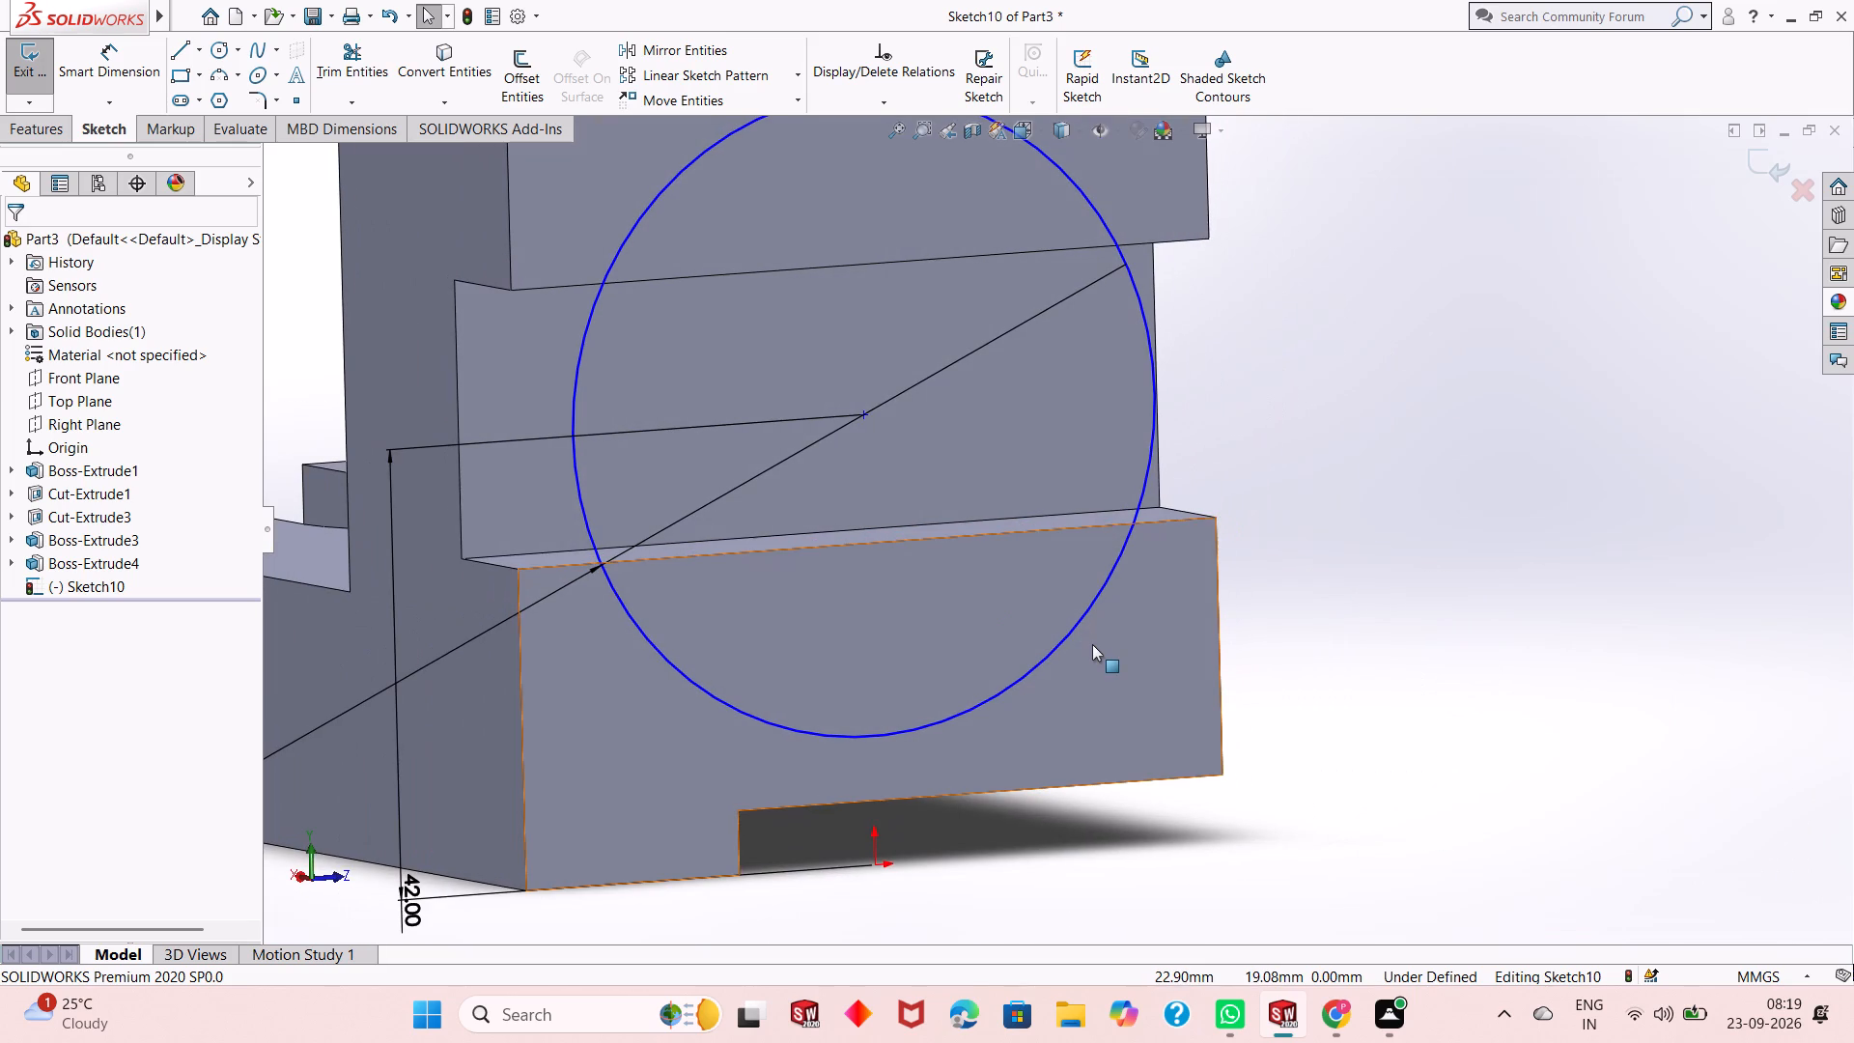
scroll(1092, 644, "up", 1)
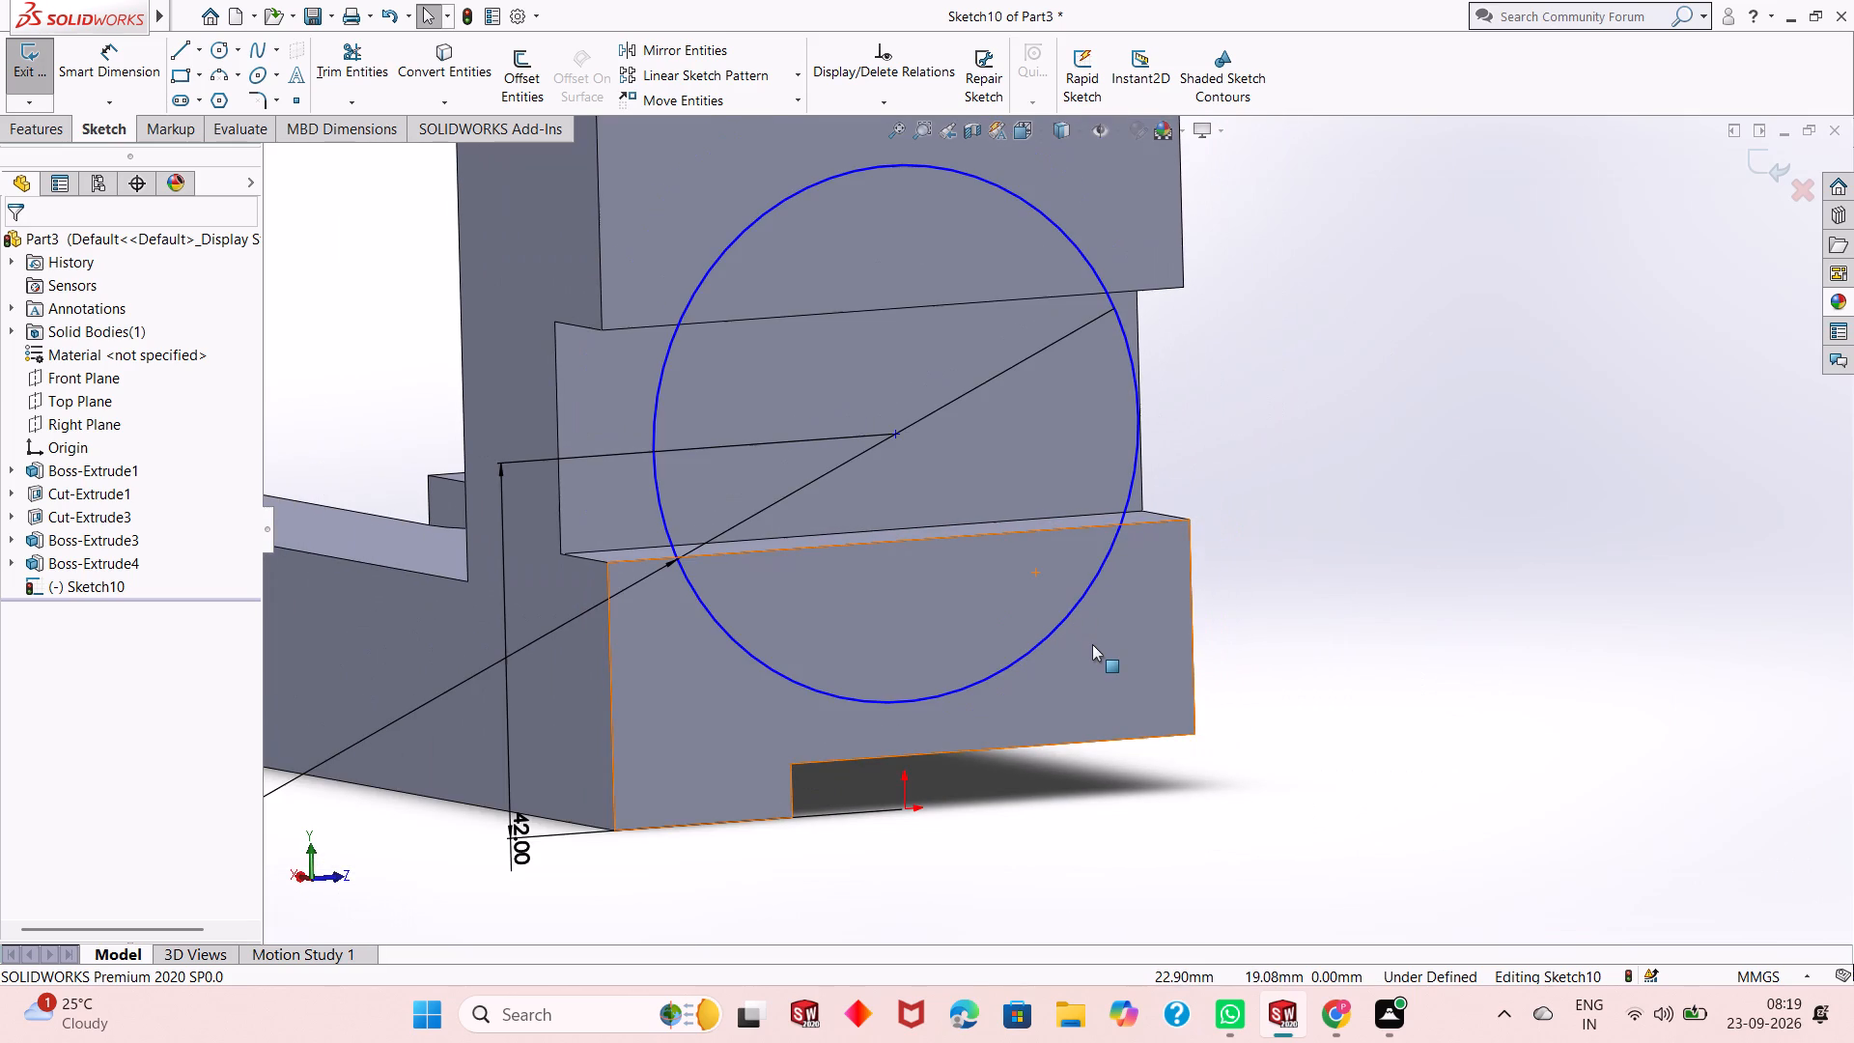
scroll(1092, 644, "up", 1)
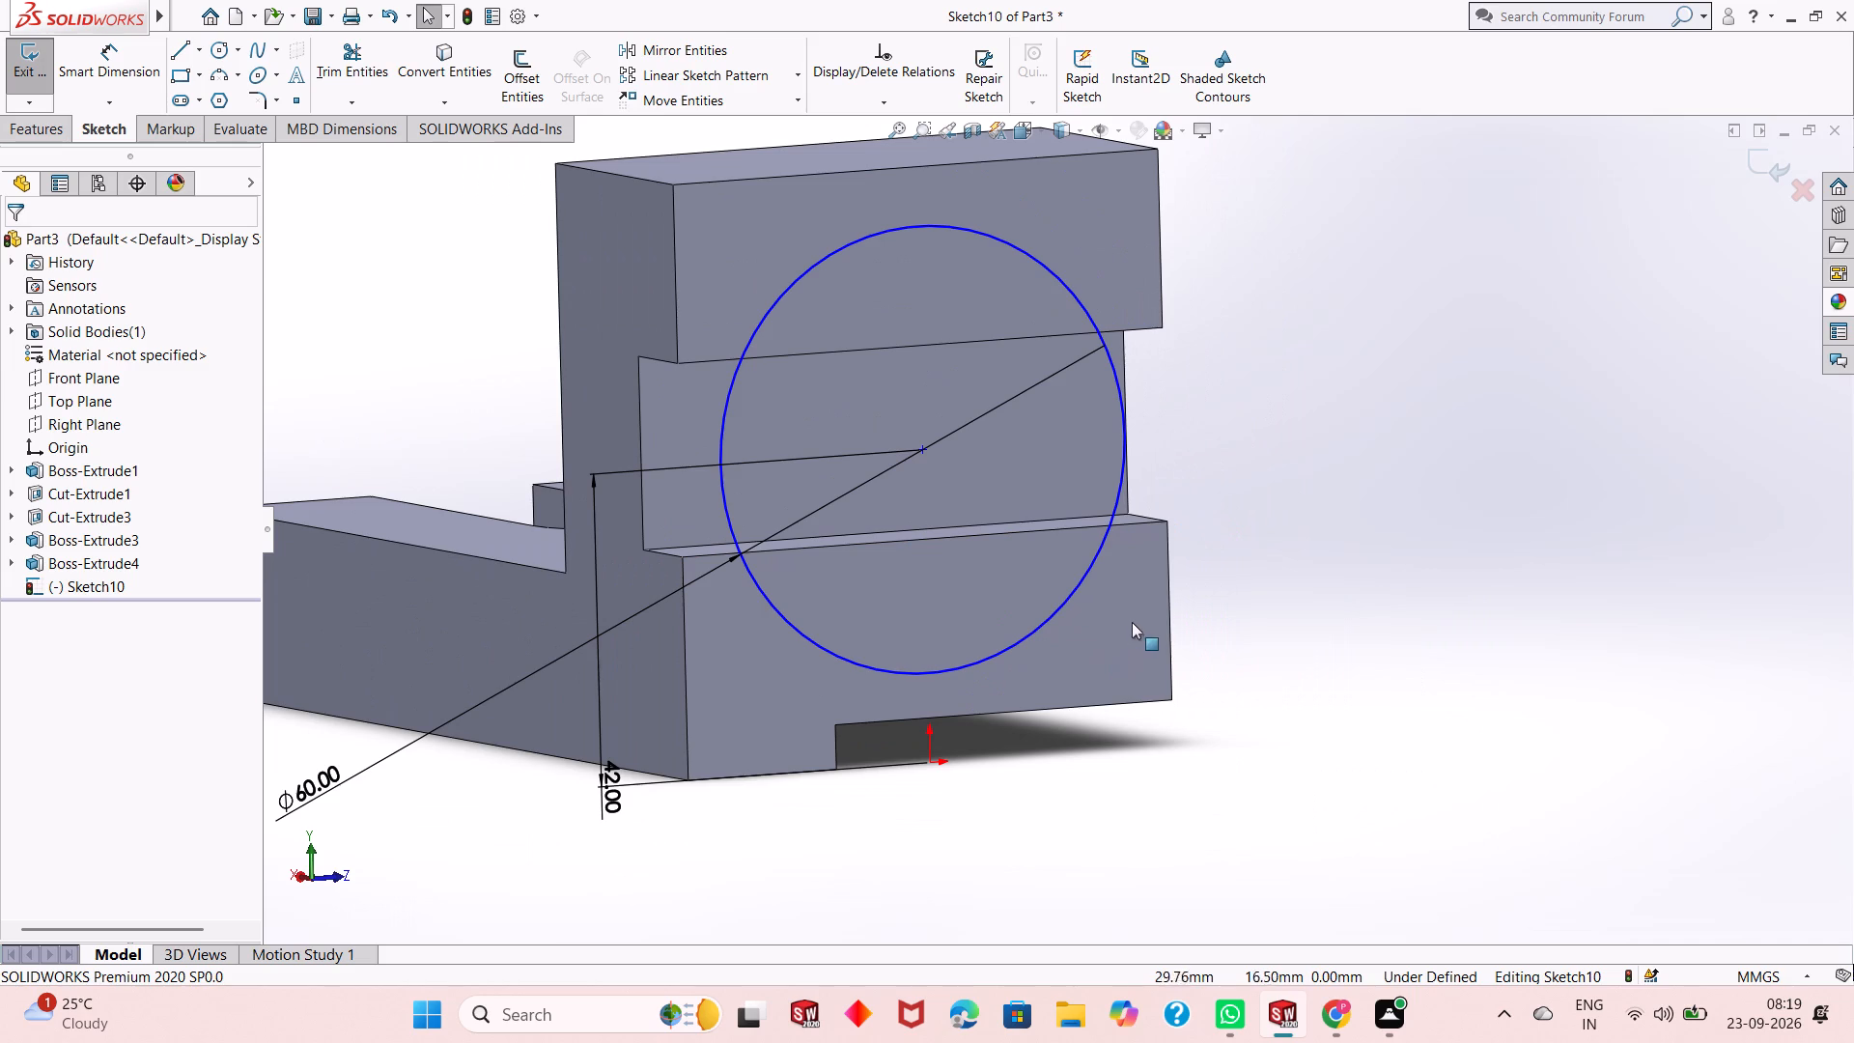
middle_click_drag(1161, 599, 975, 624)
scroll(970, 625, "up", 4)
scroll(745, 504, "down", 5)
scroll(798, 601, "up", 1)
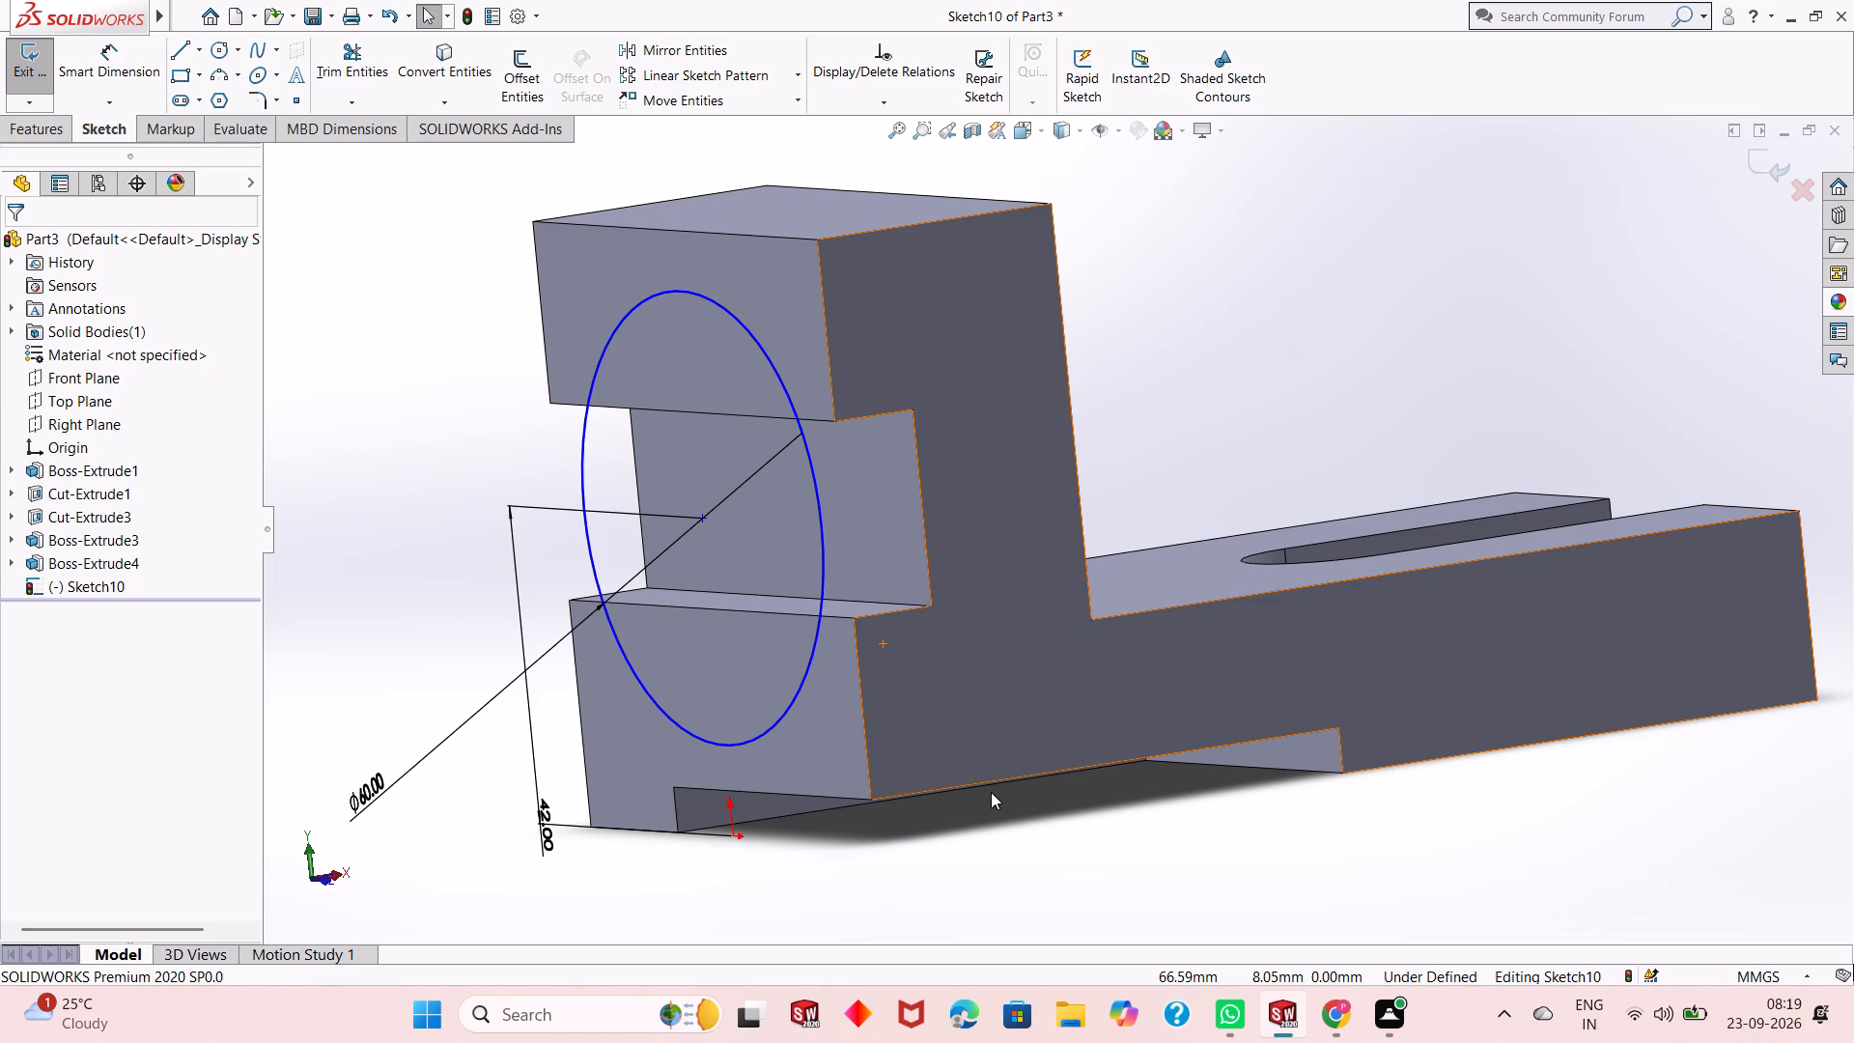
scroll(954, 711, "up", 1)
scroll(937, 554, "down", 1)
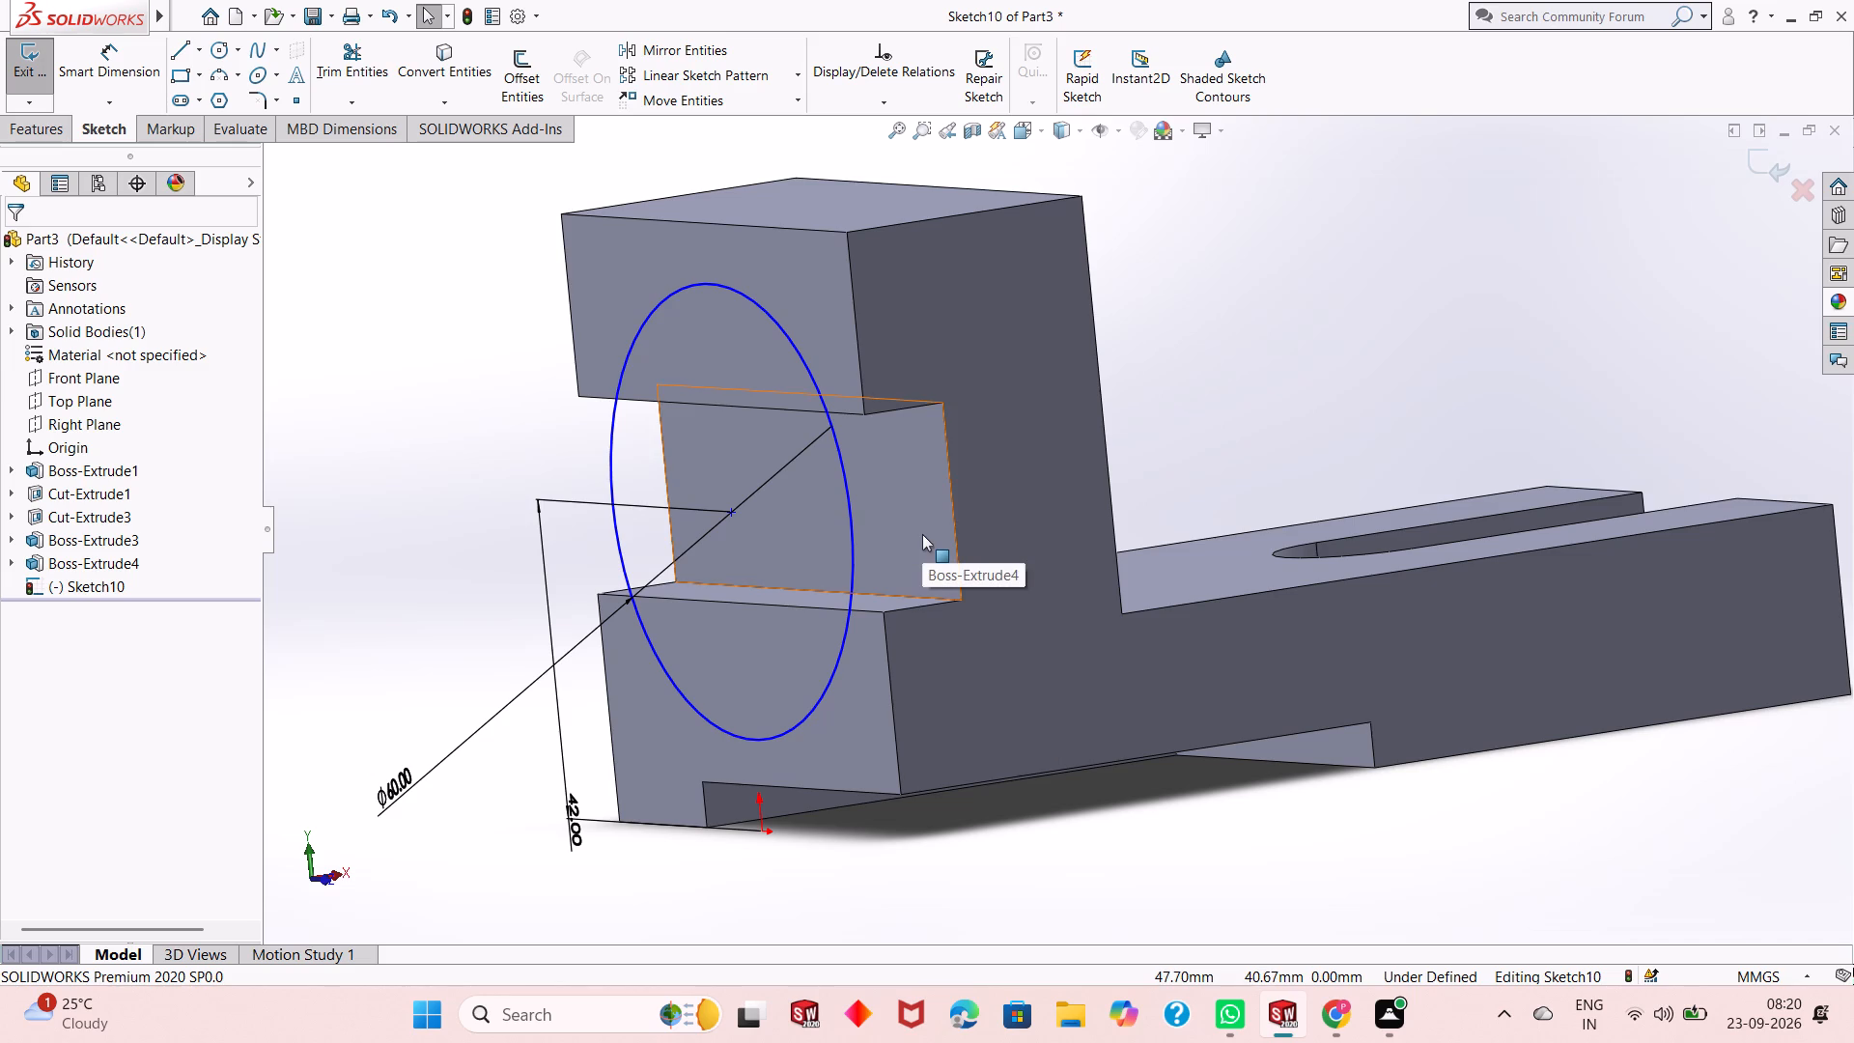
middle_click_drag(922, 536, 965, 537)
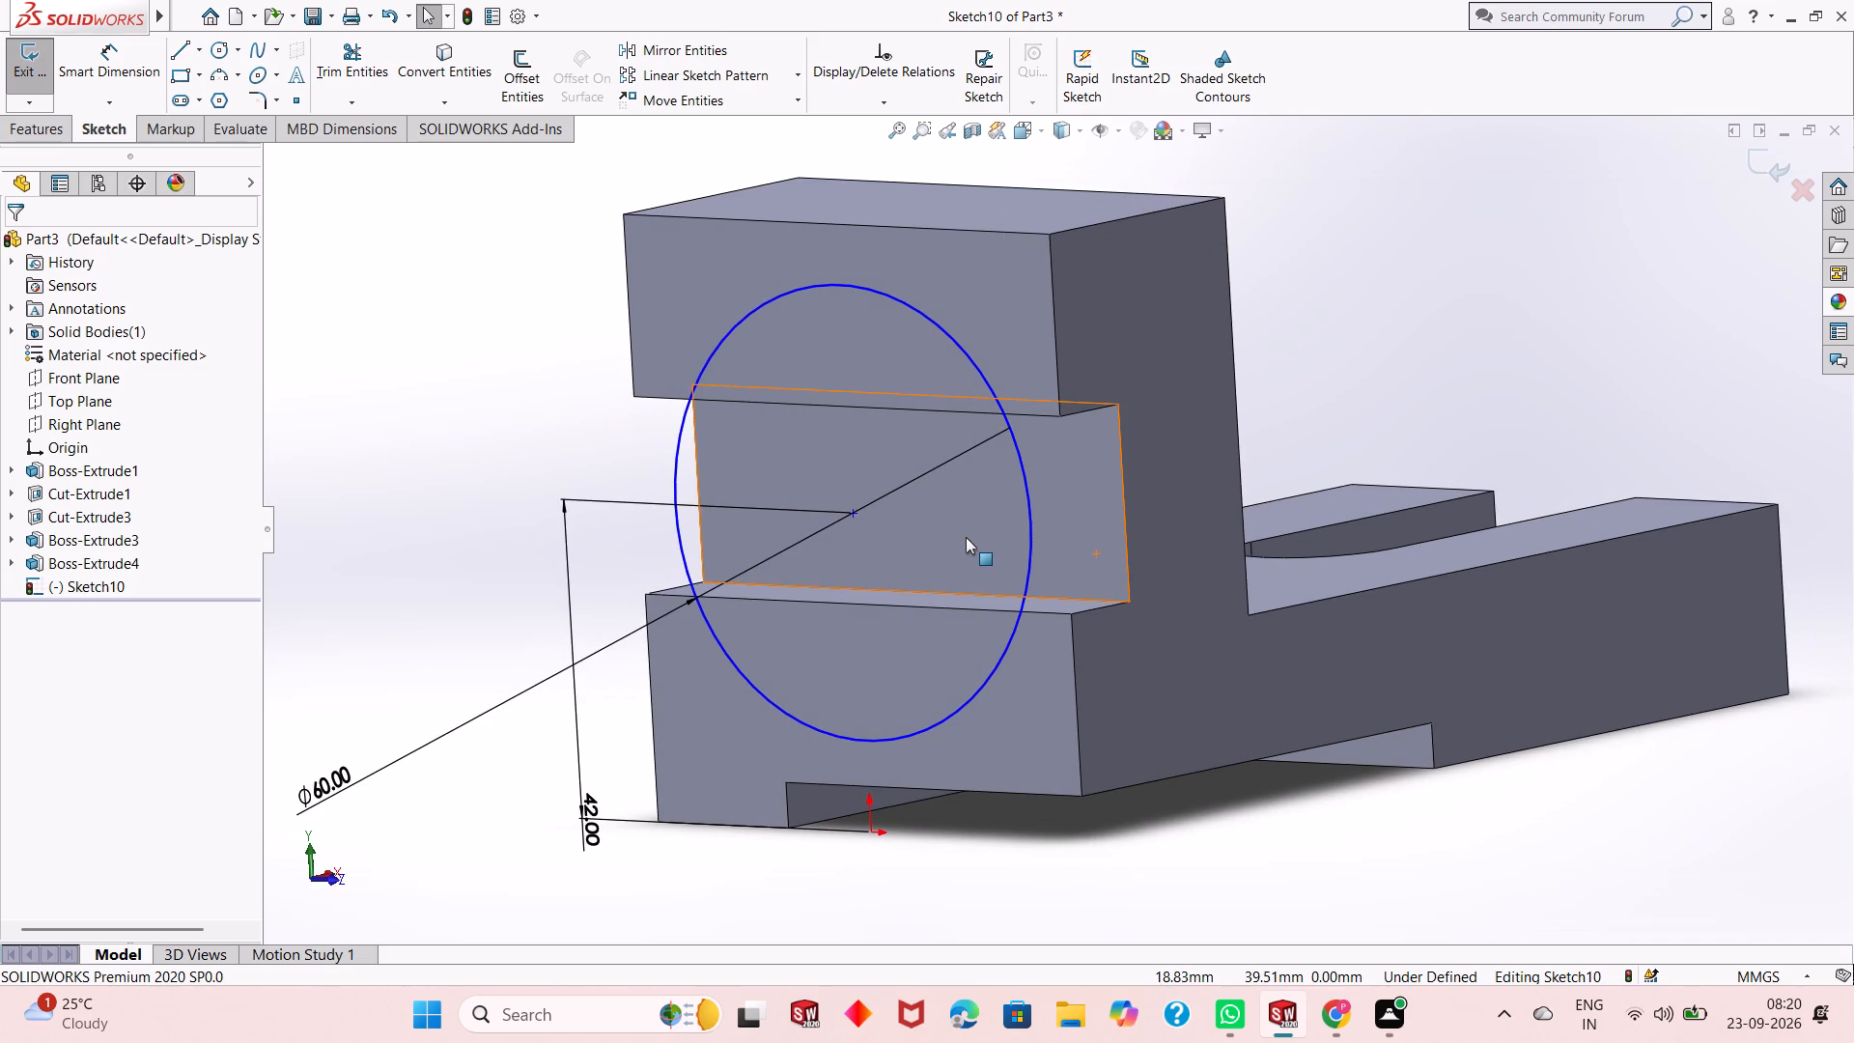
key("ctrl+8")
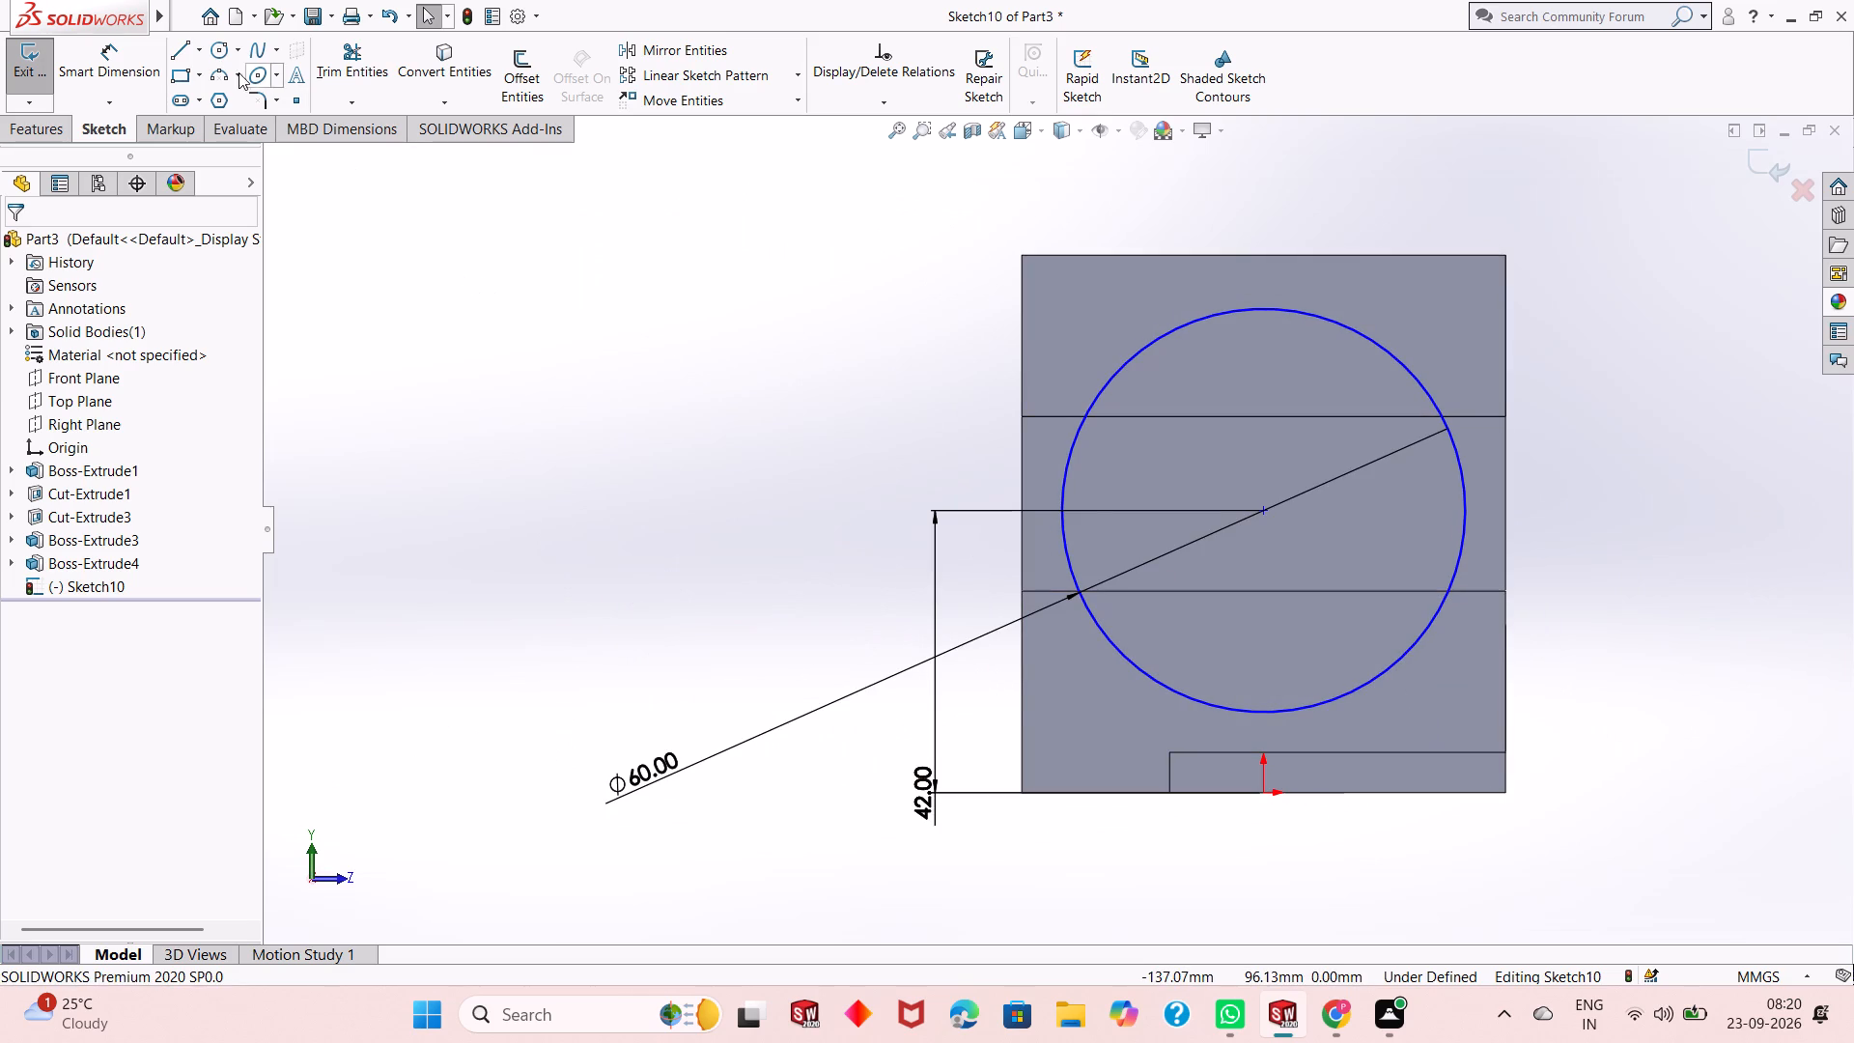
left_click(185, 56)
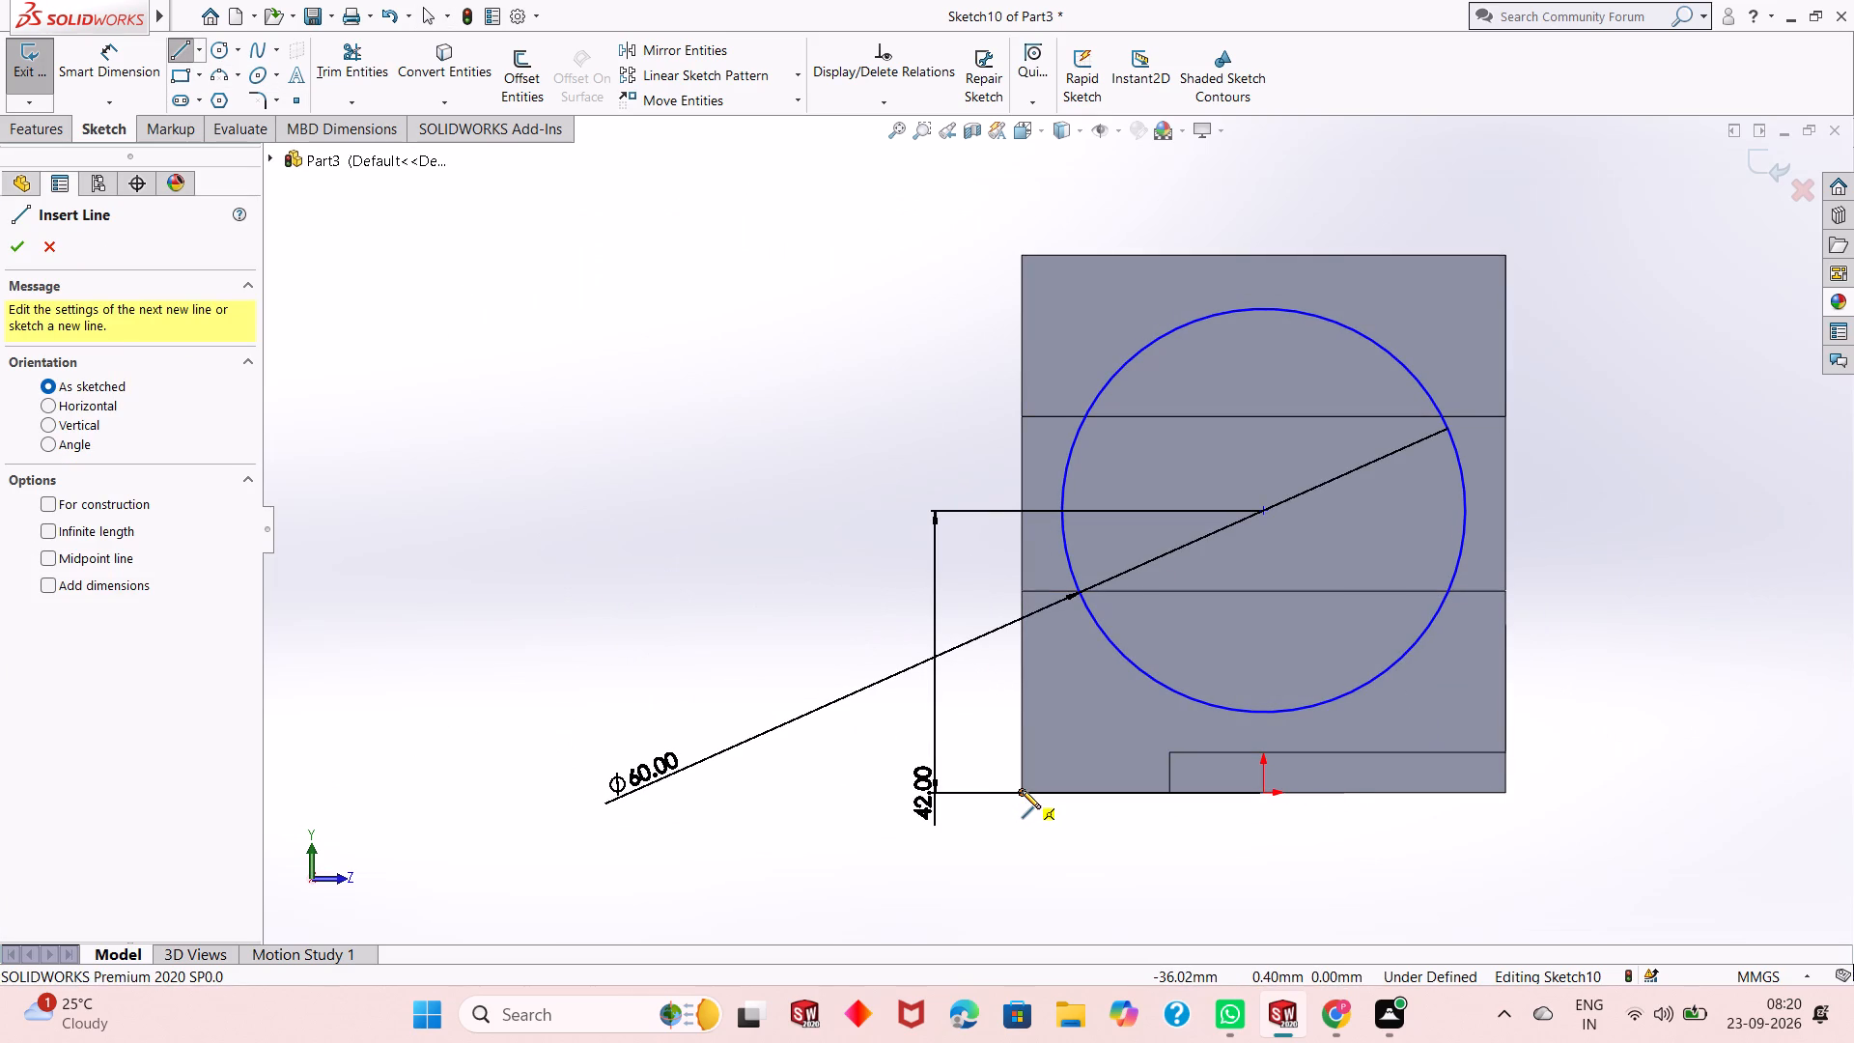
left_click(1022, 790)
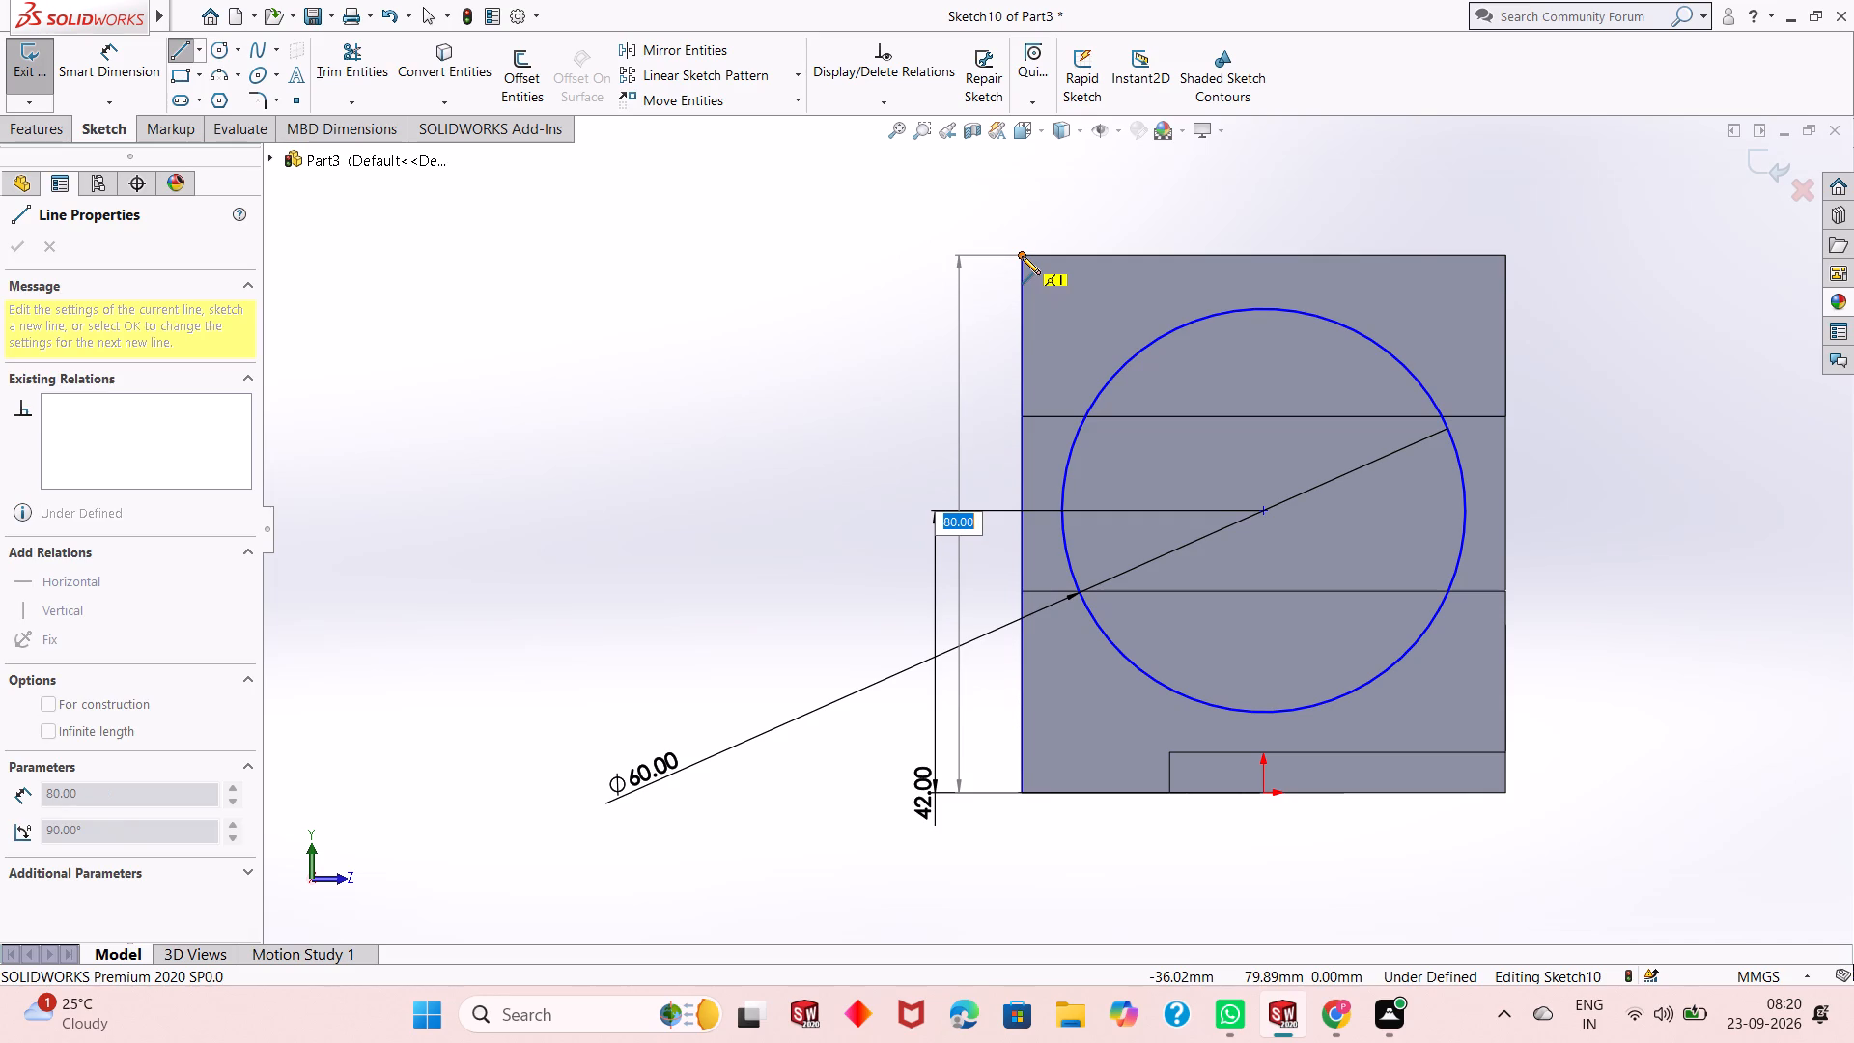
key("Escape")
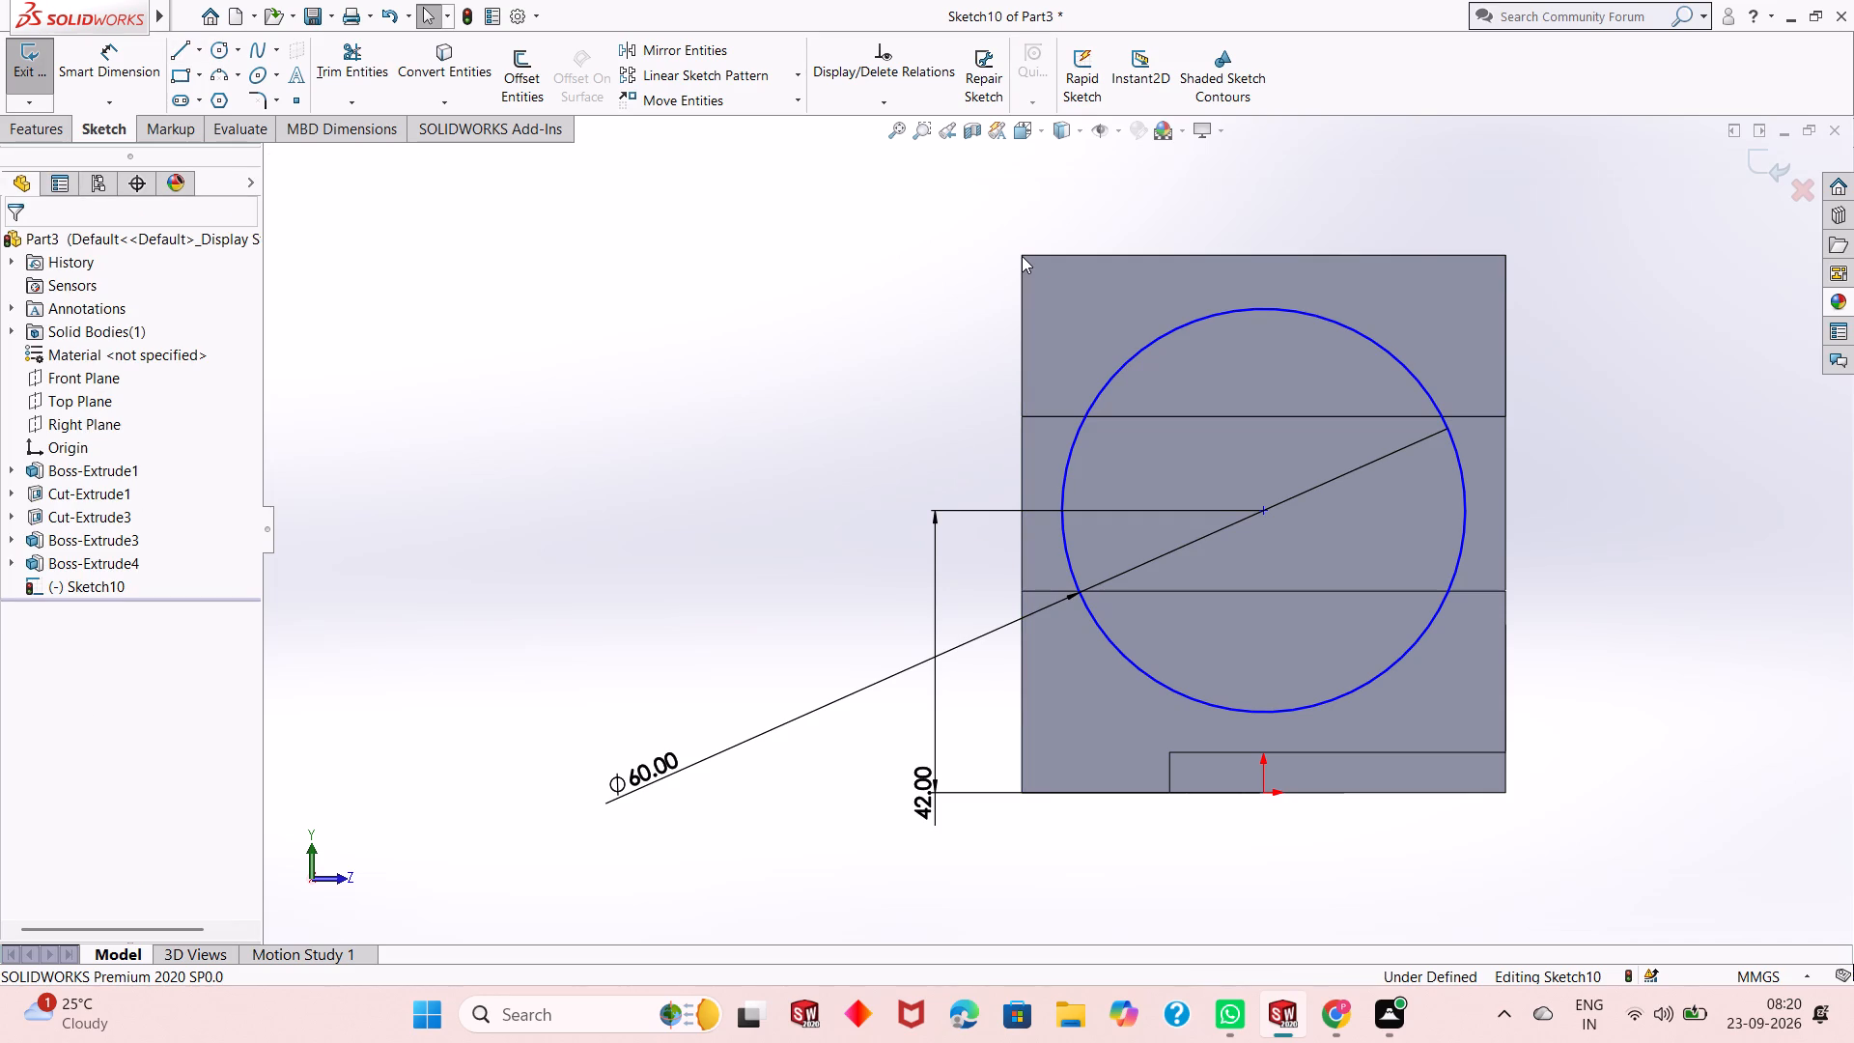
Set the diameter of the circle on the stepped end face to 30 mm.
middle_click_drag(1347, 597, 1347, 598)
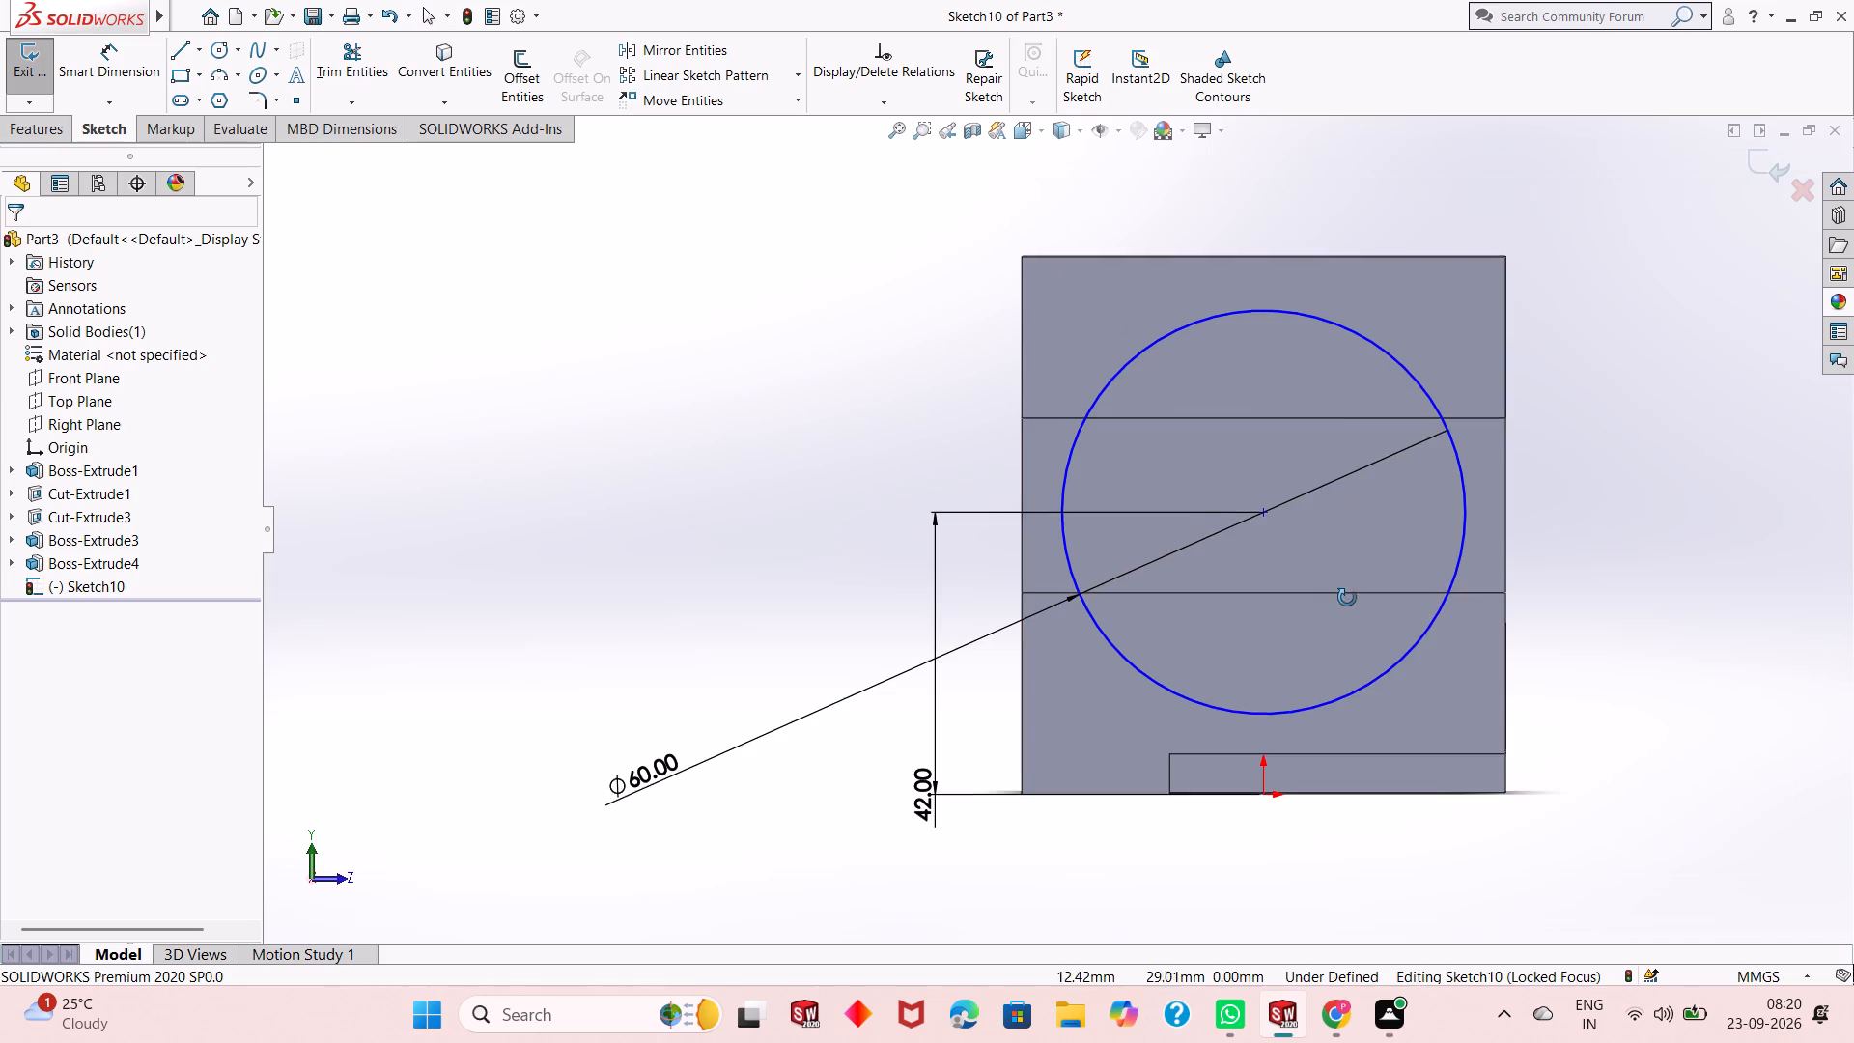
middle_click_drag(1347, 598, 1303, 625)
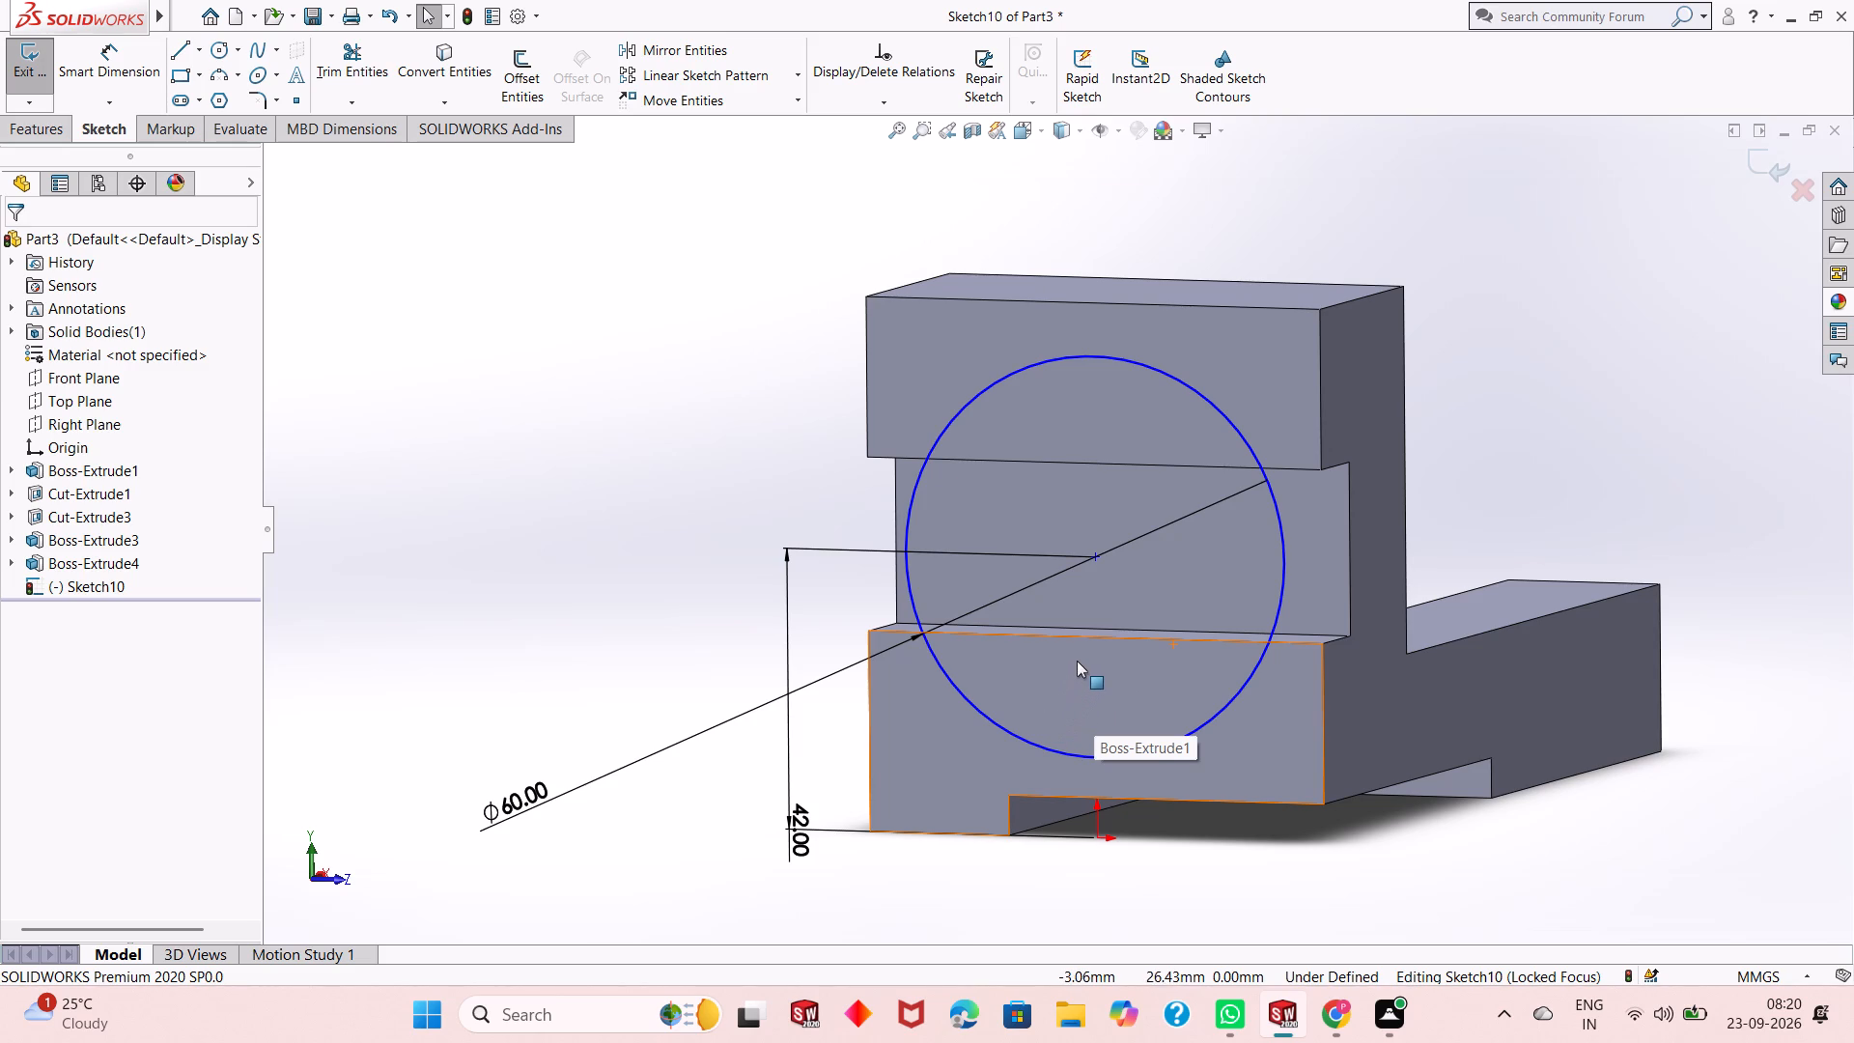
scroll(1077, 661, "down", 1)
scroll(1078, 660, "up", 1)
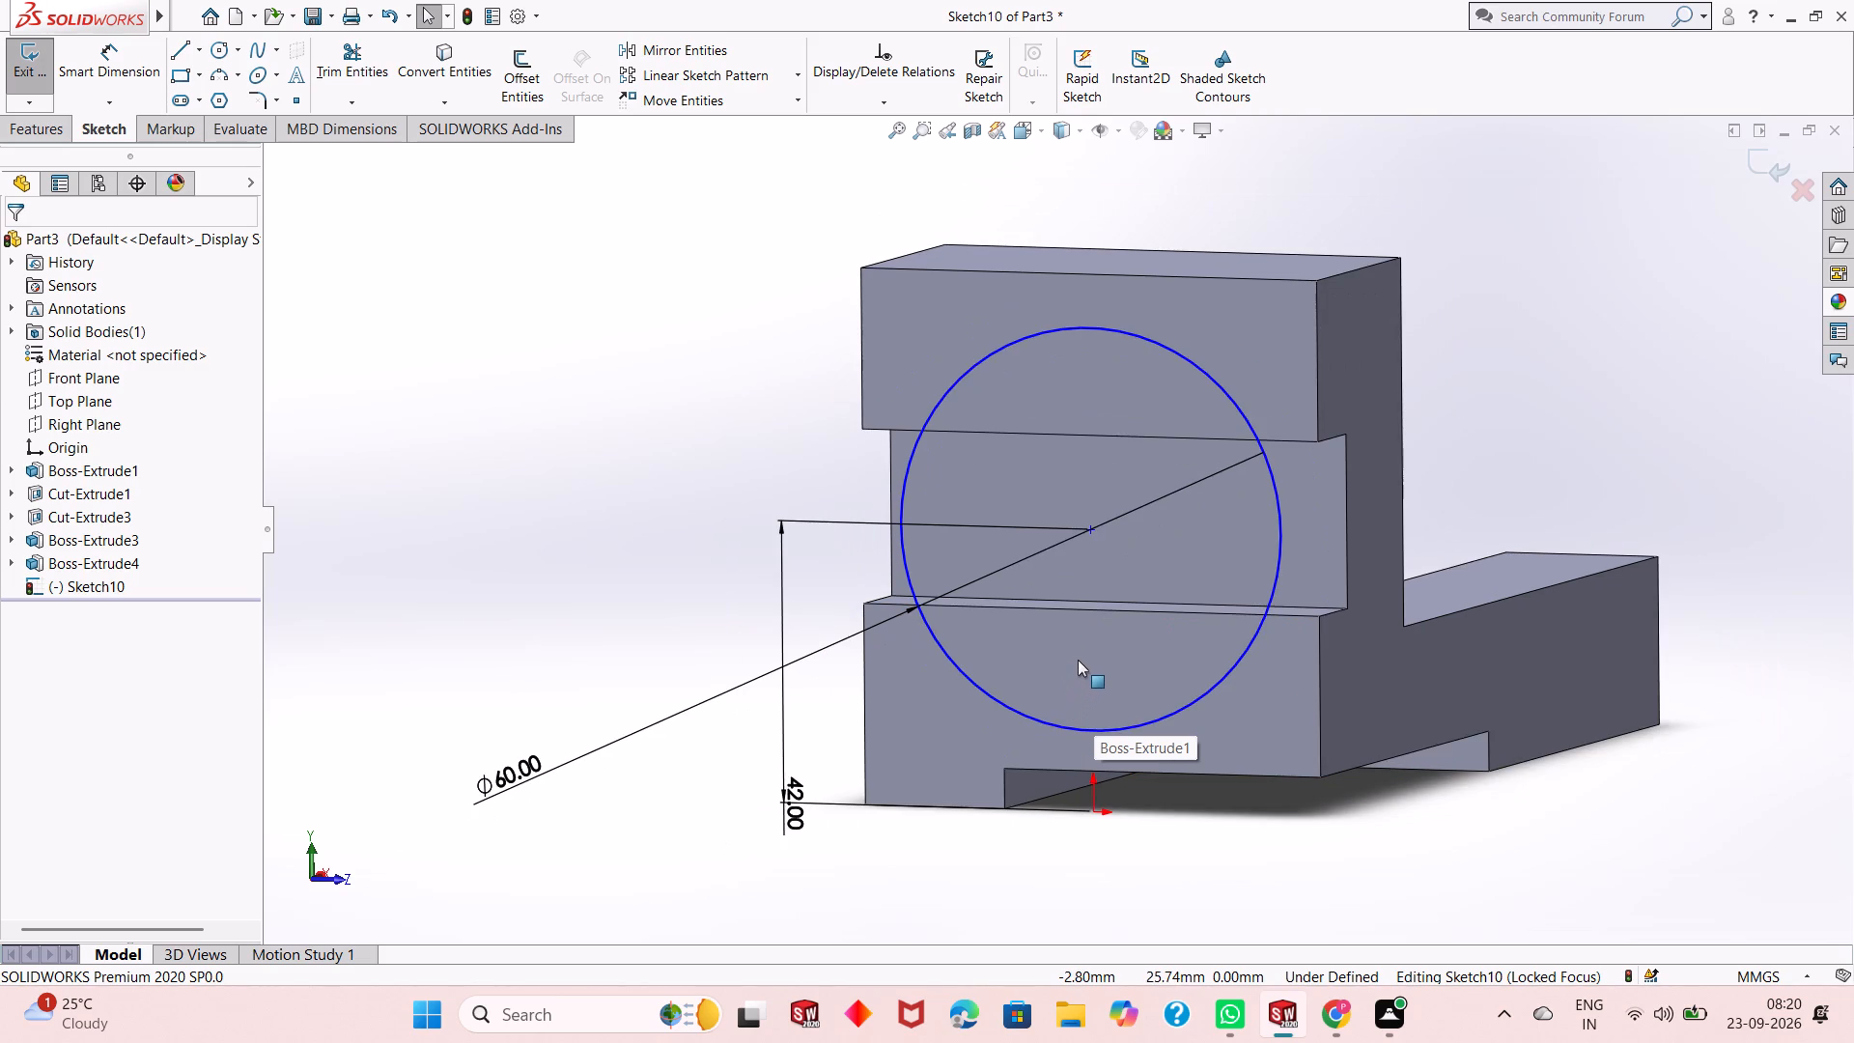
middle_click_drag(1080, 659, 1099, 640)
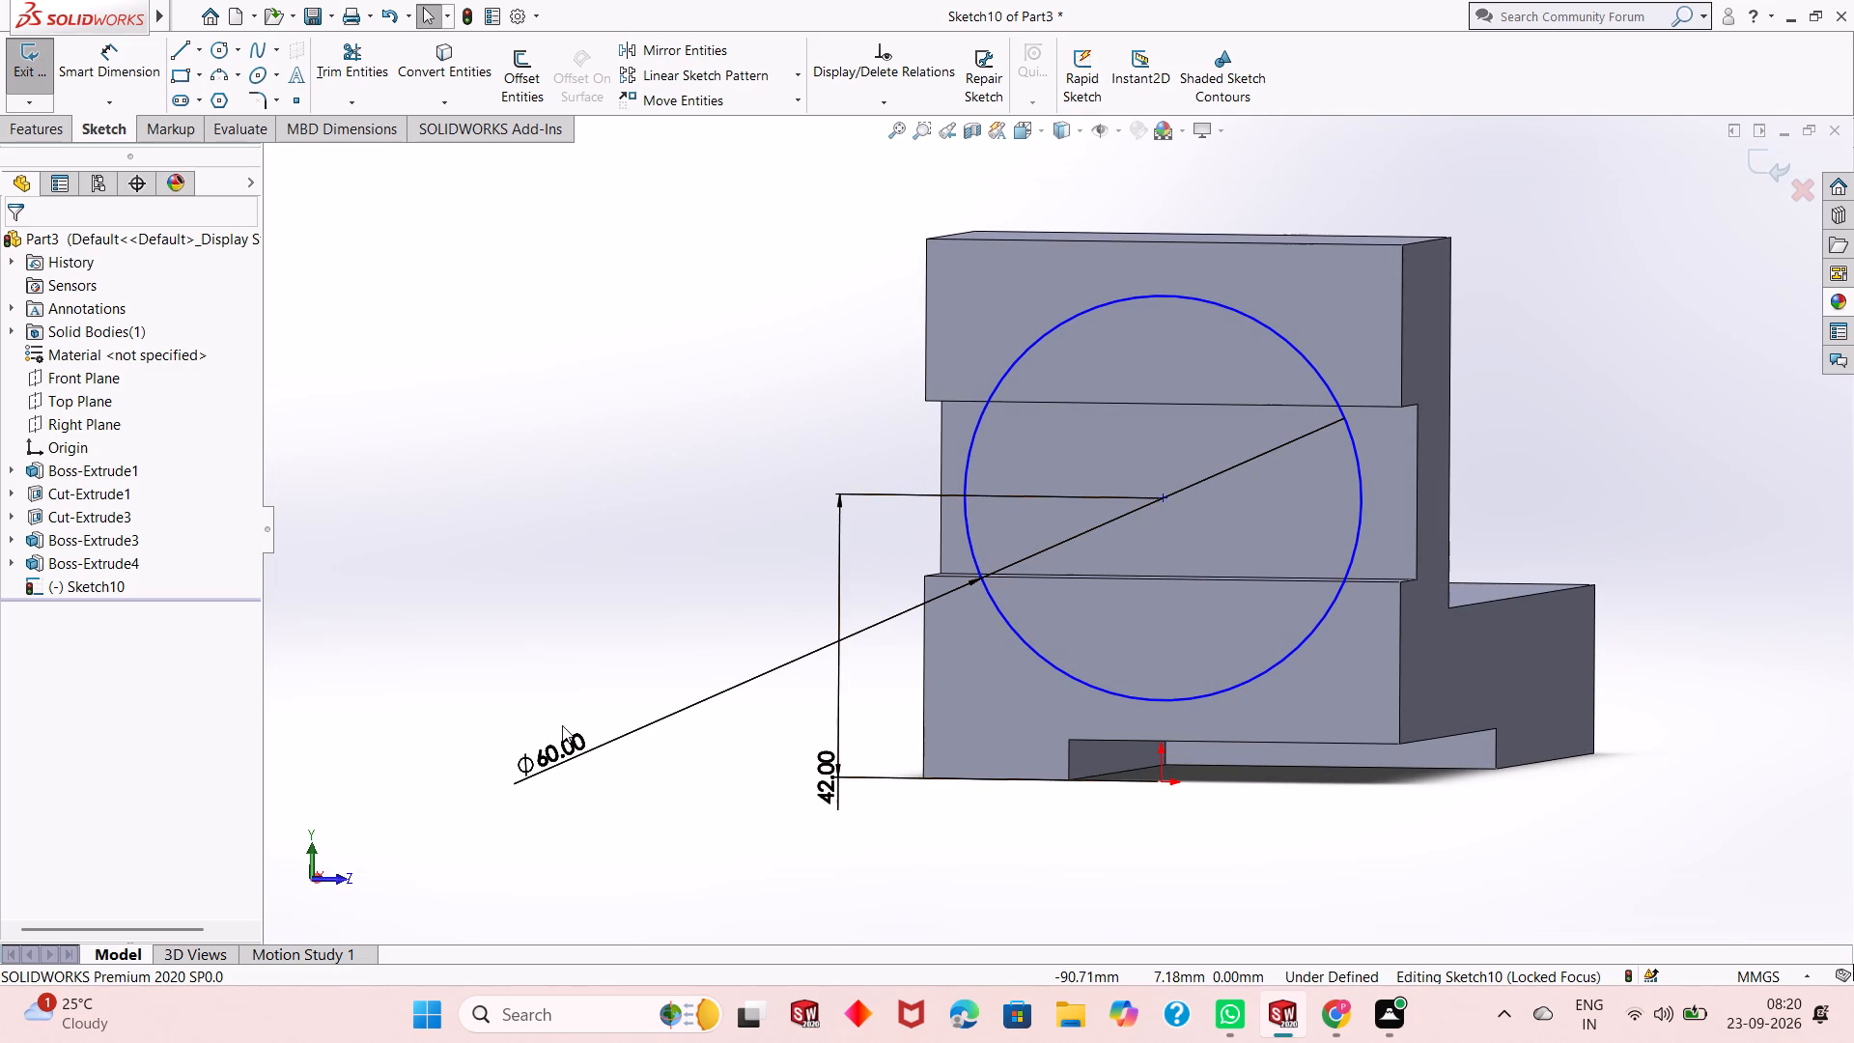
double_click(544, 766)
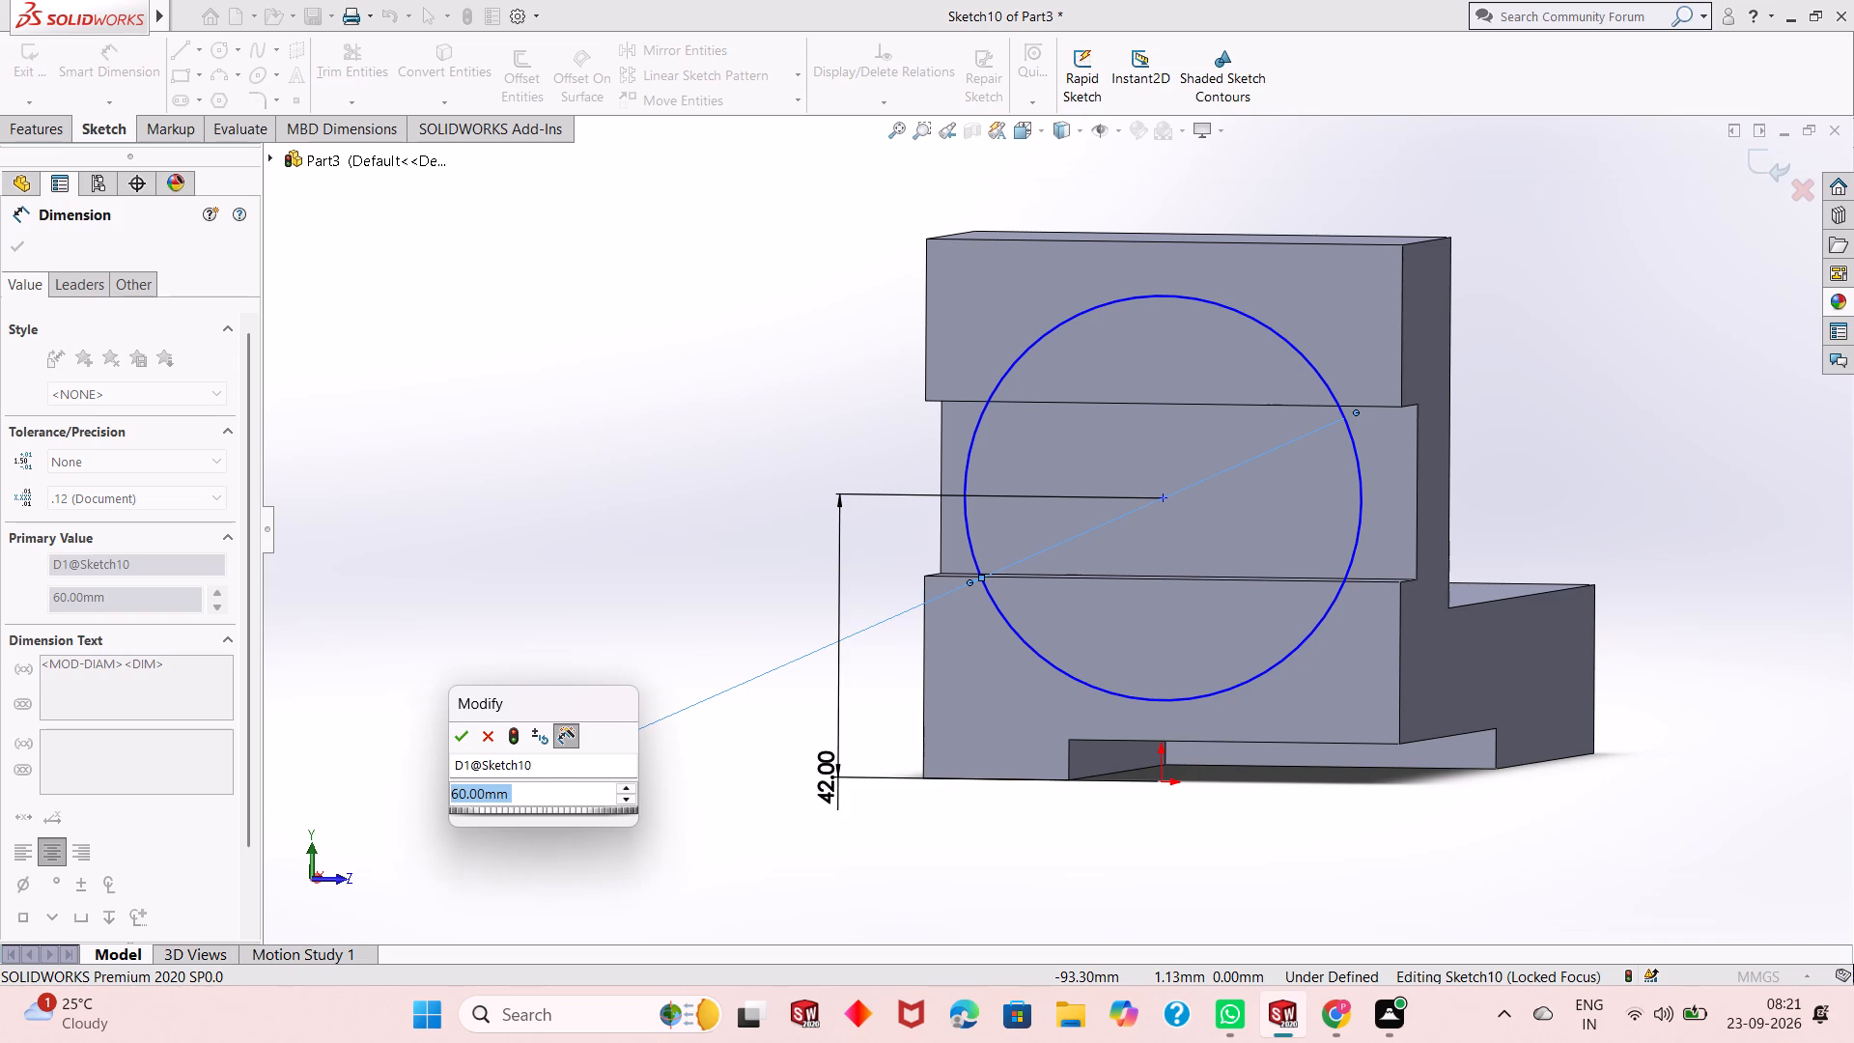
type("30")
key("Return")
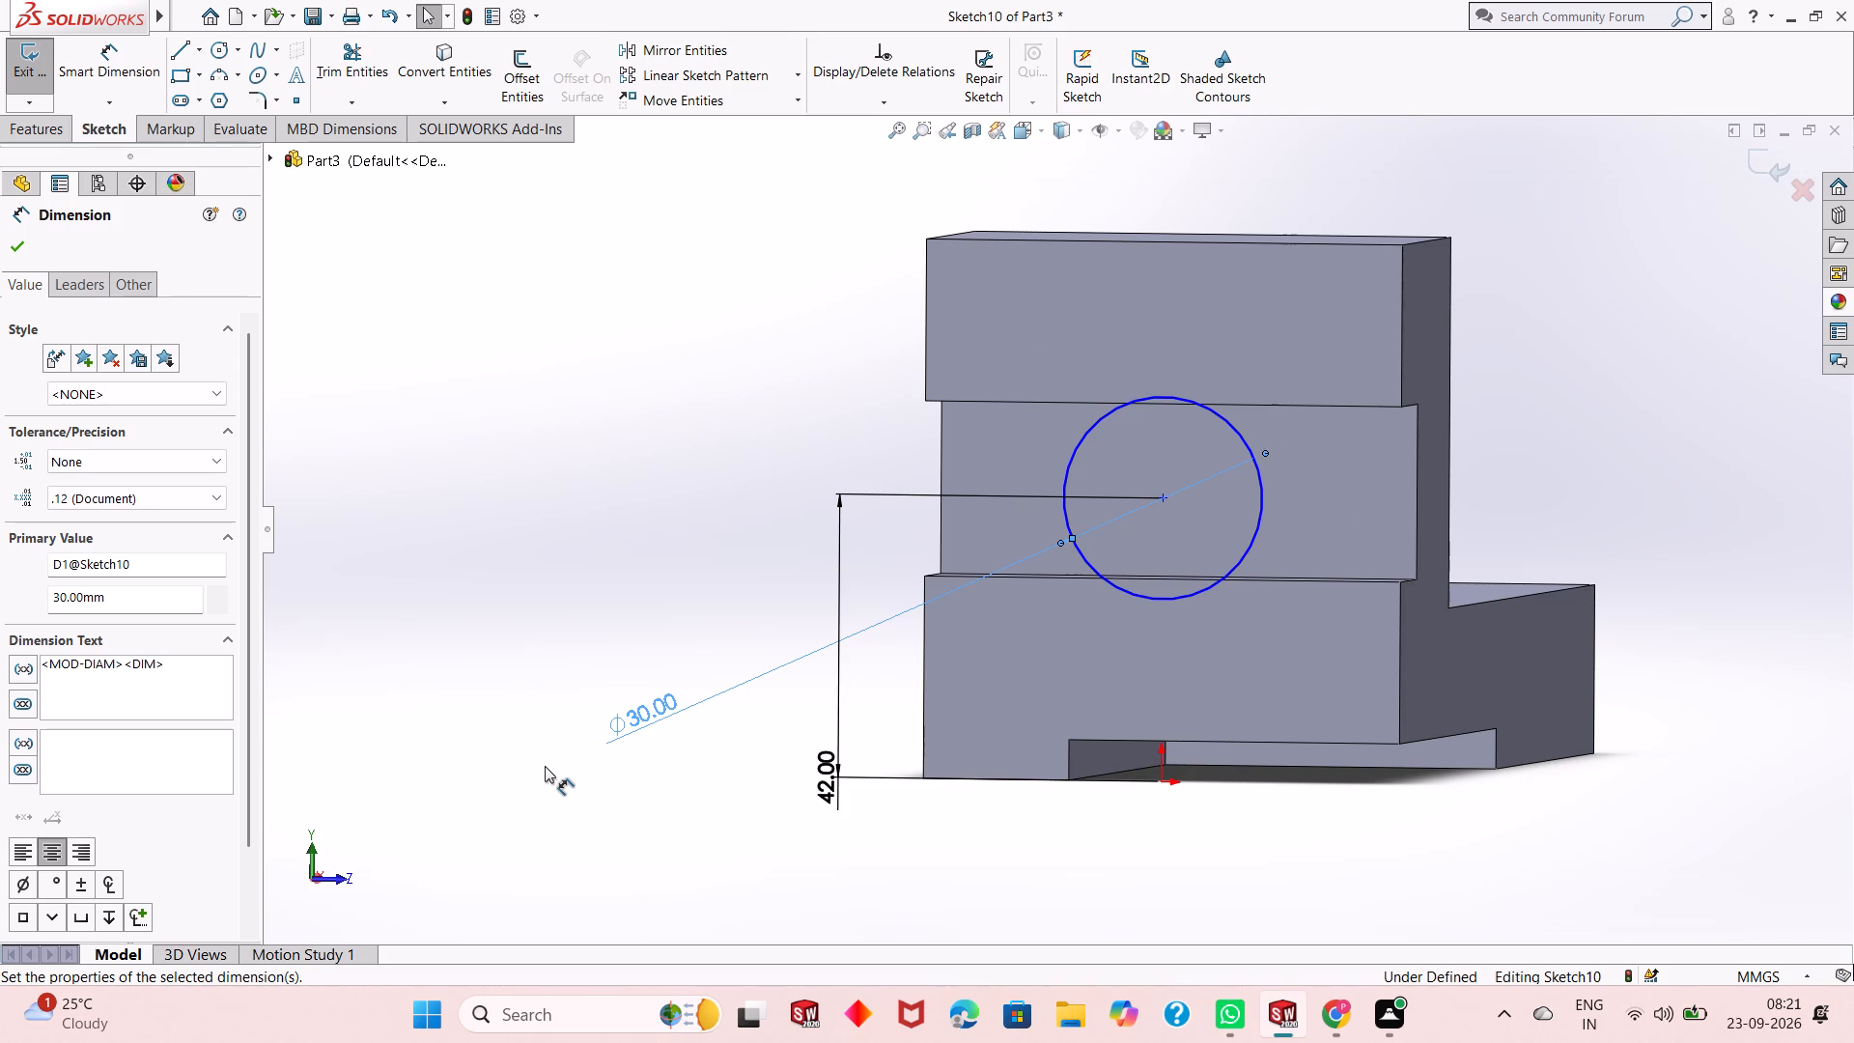
Set the circle's diameter to 56 mm and finish editing the dimension.
type("56")
key("Return")
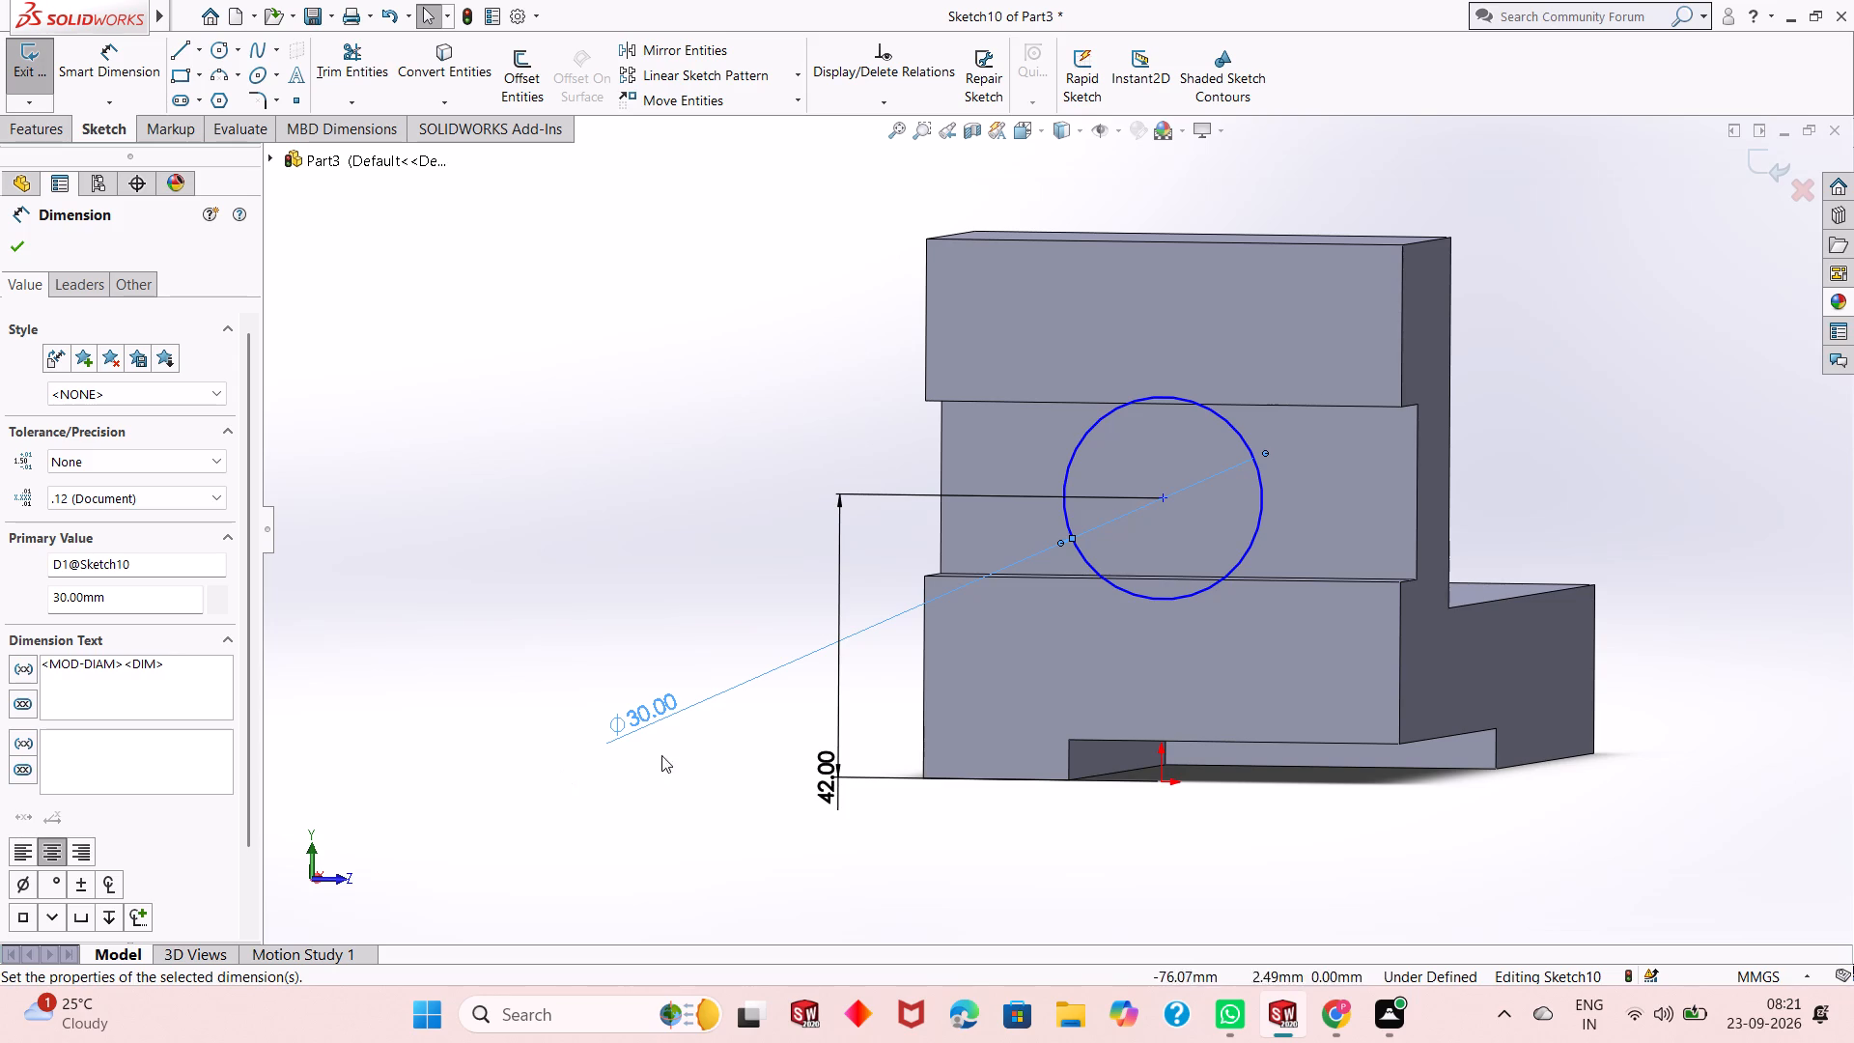
double_click(652, 723)
type("56")
key("Return")
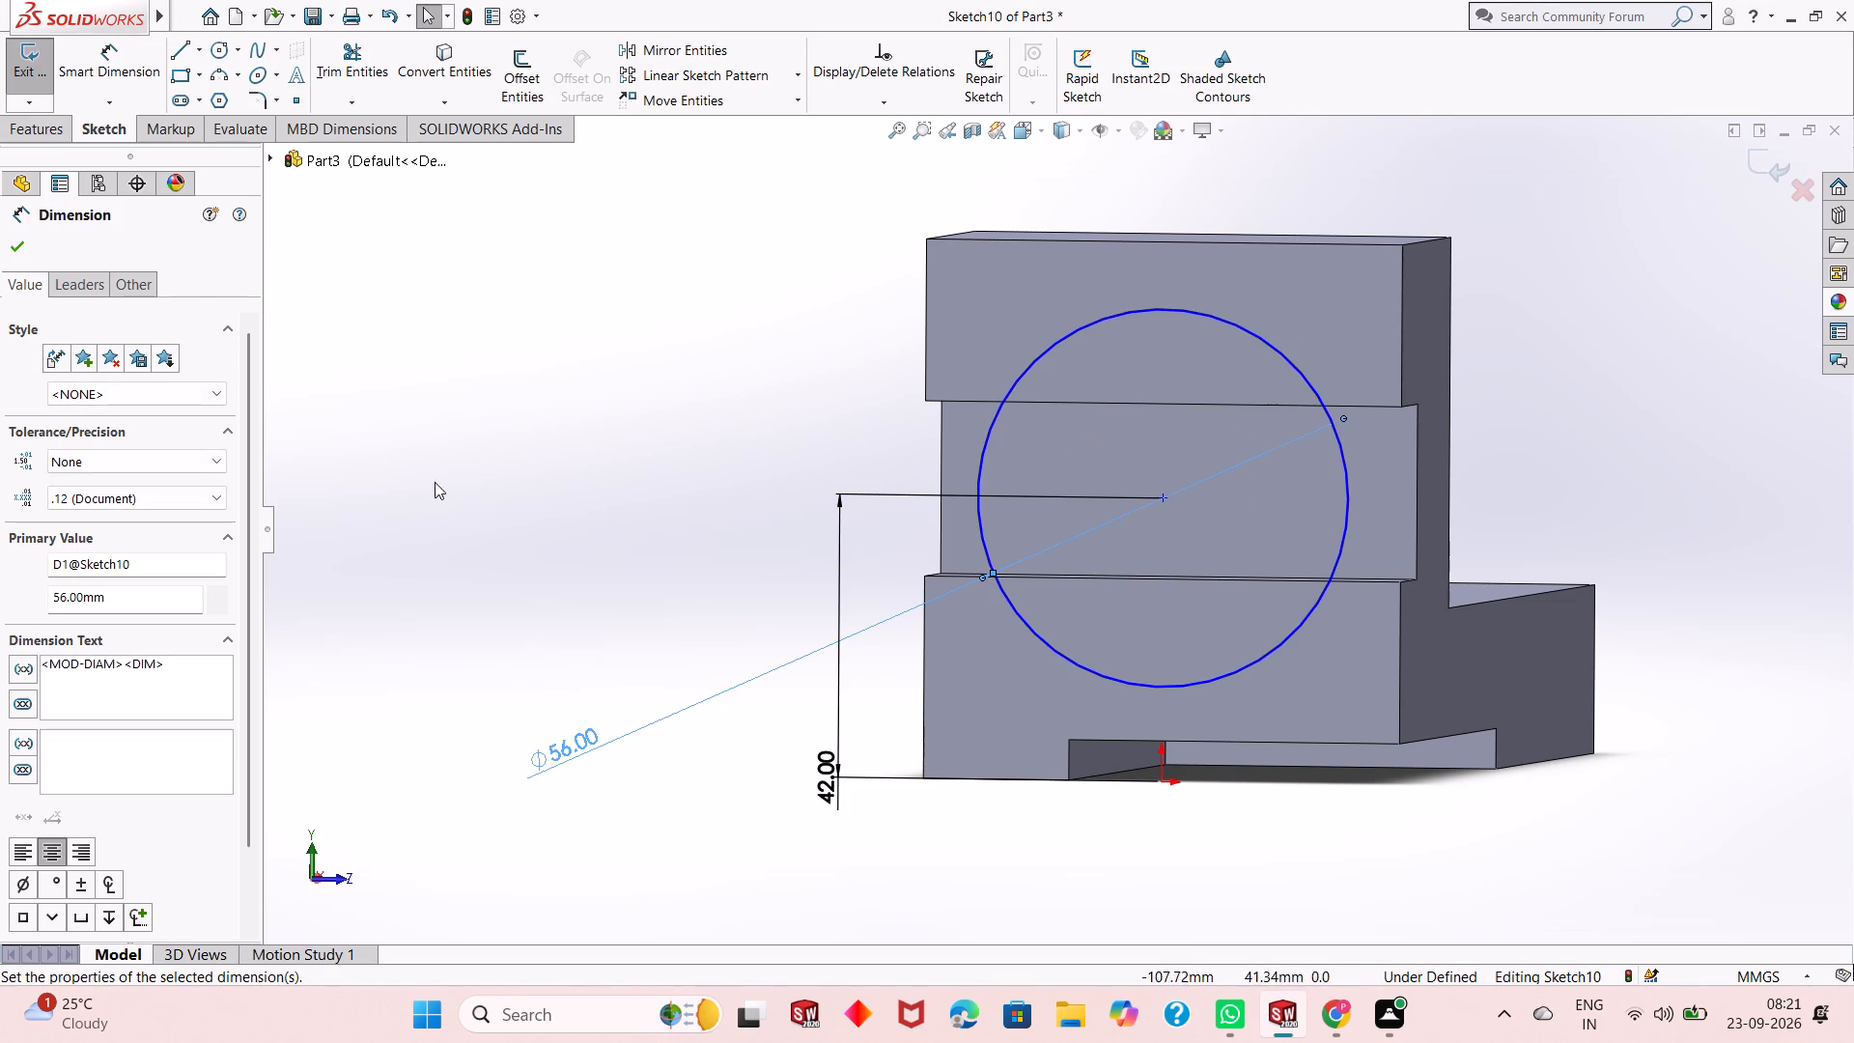
left_click(21, 257)
left_click(525, 567)
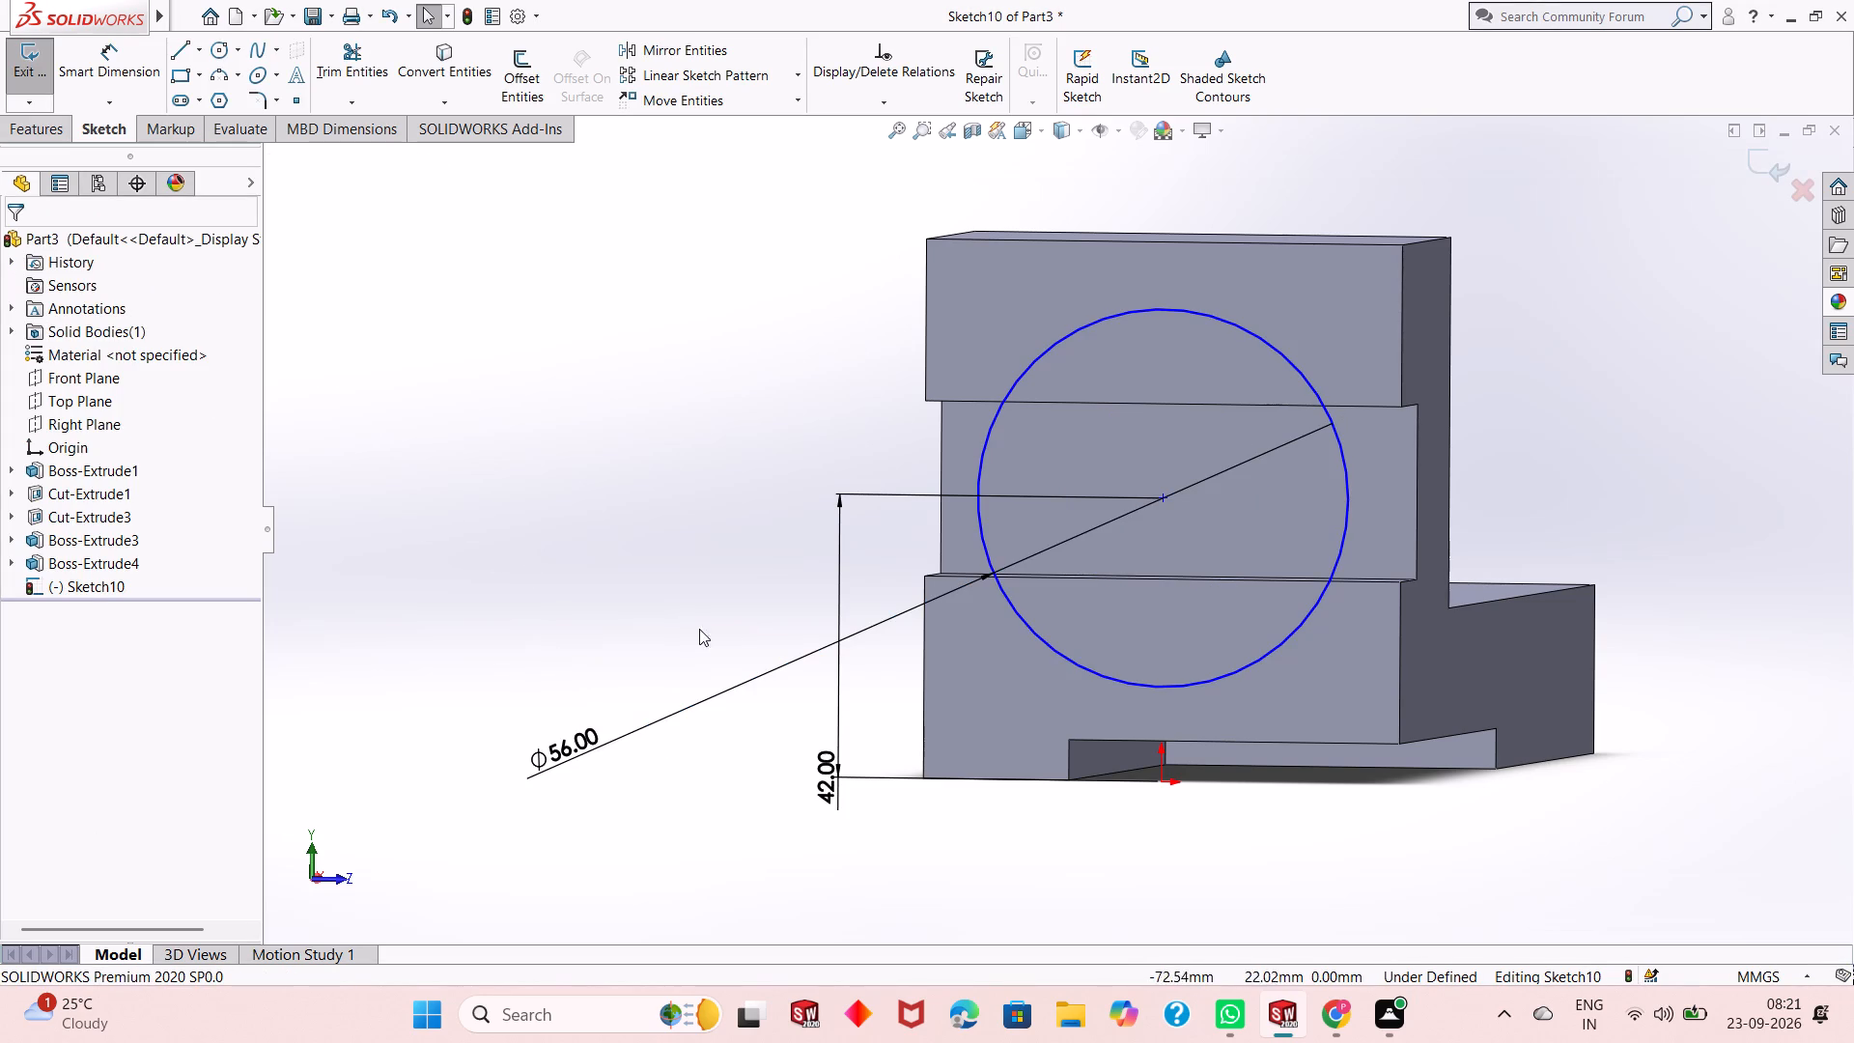
Dimension the circle centre's horizontal distance from the bottom corner of the end face as 36 mm and finish dimensioning.
middle_click_drag(732, 634, 766, 623)
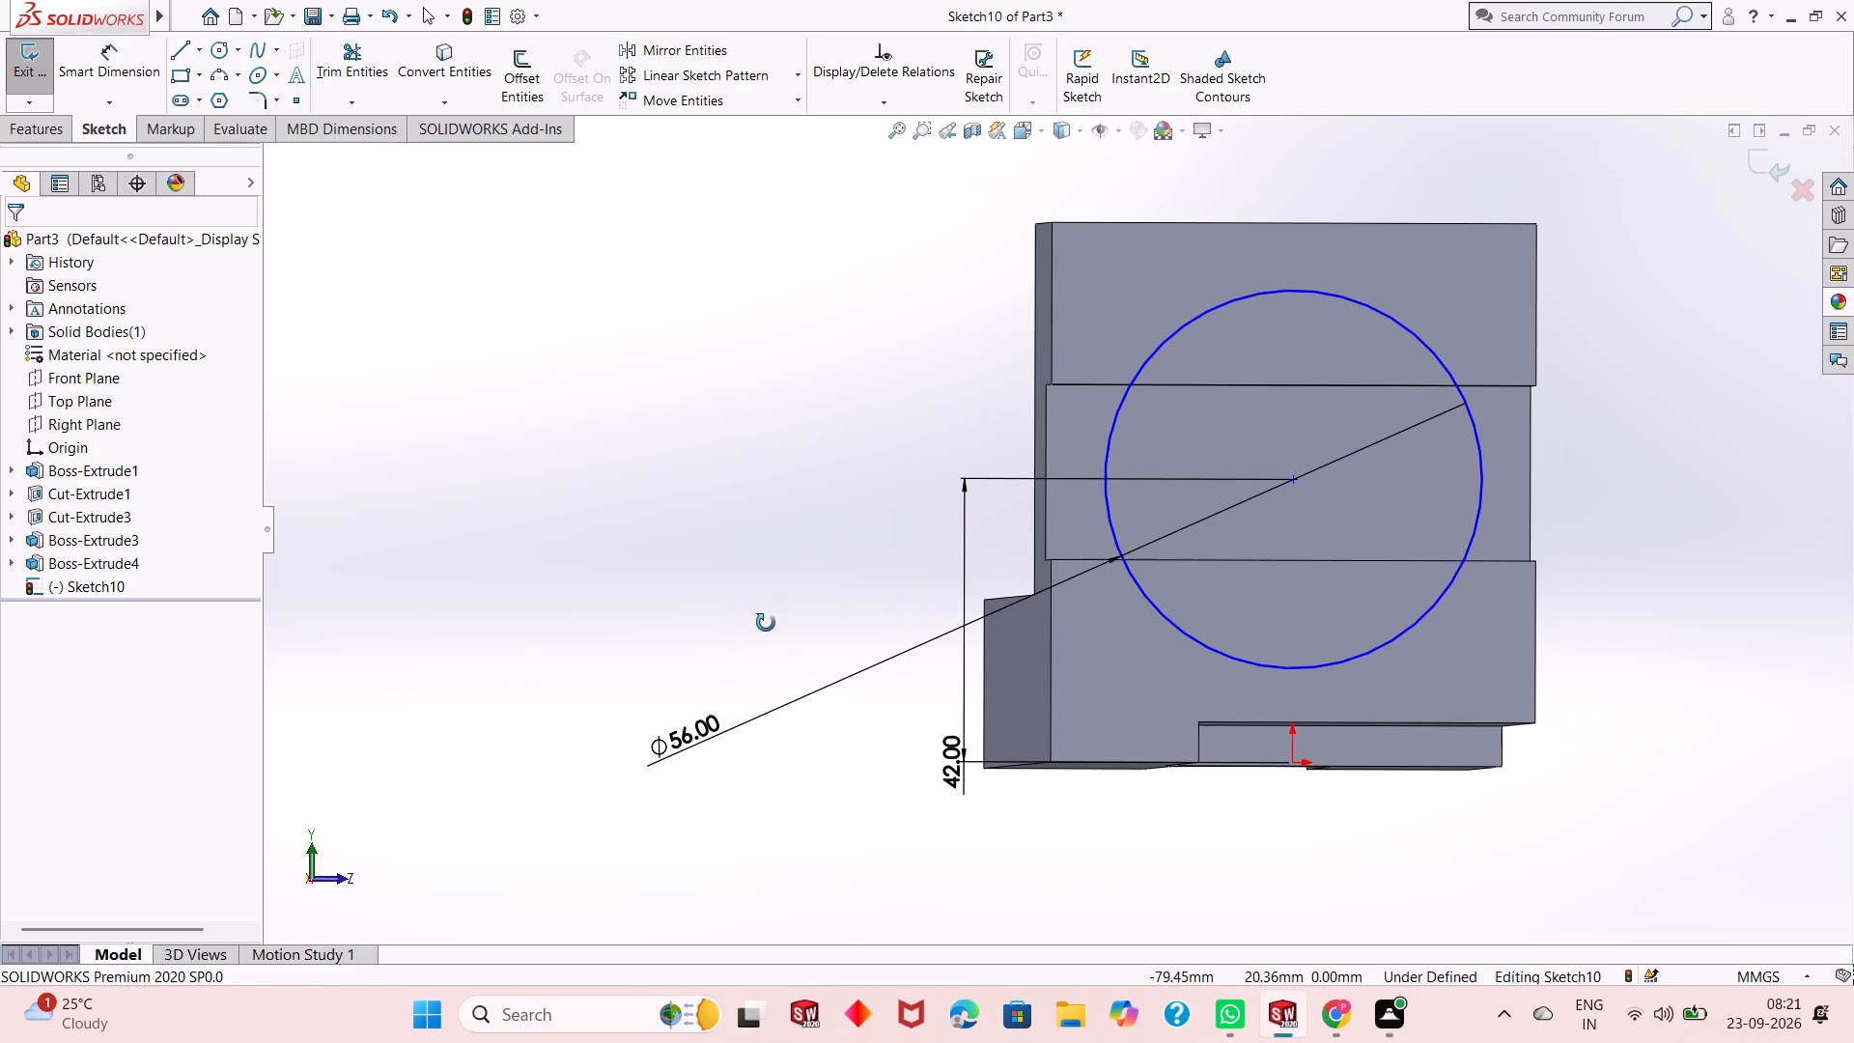
middle_click_drag(766, 623, 762, 634)
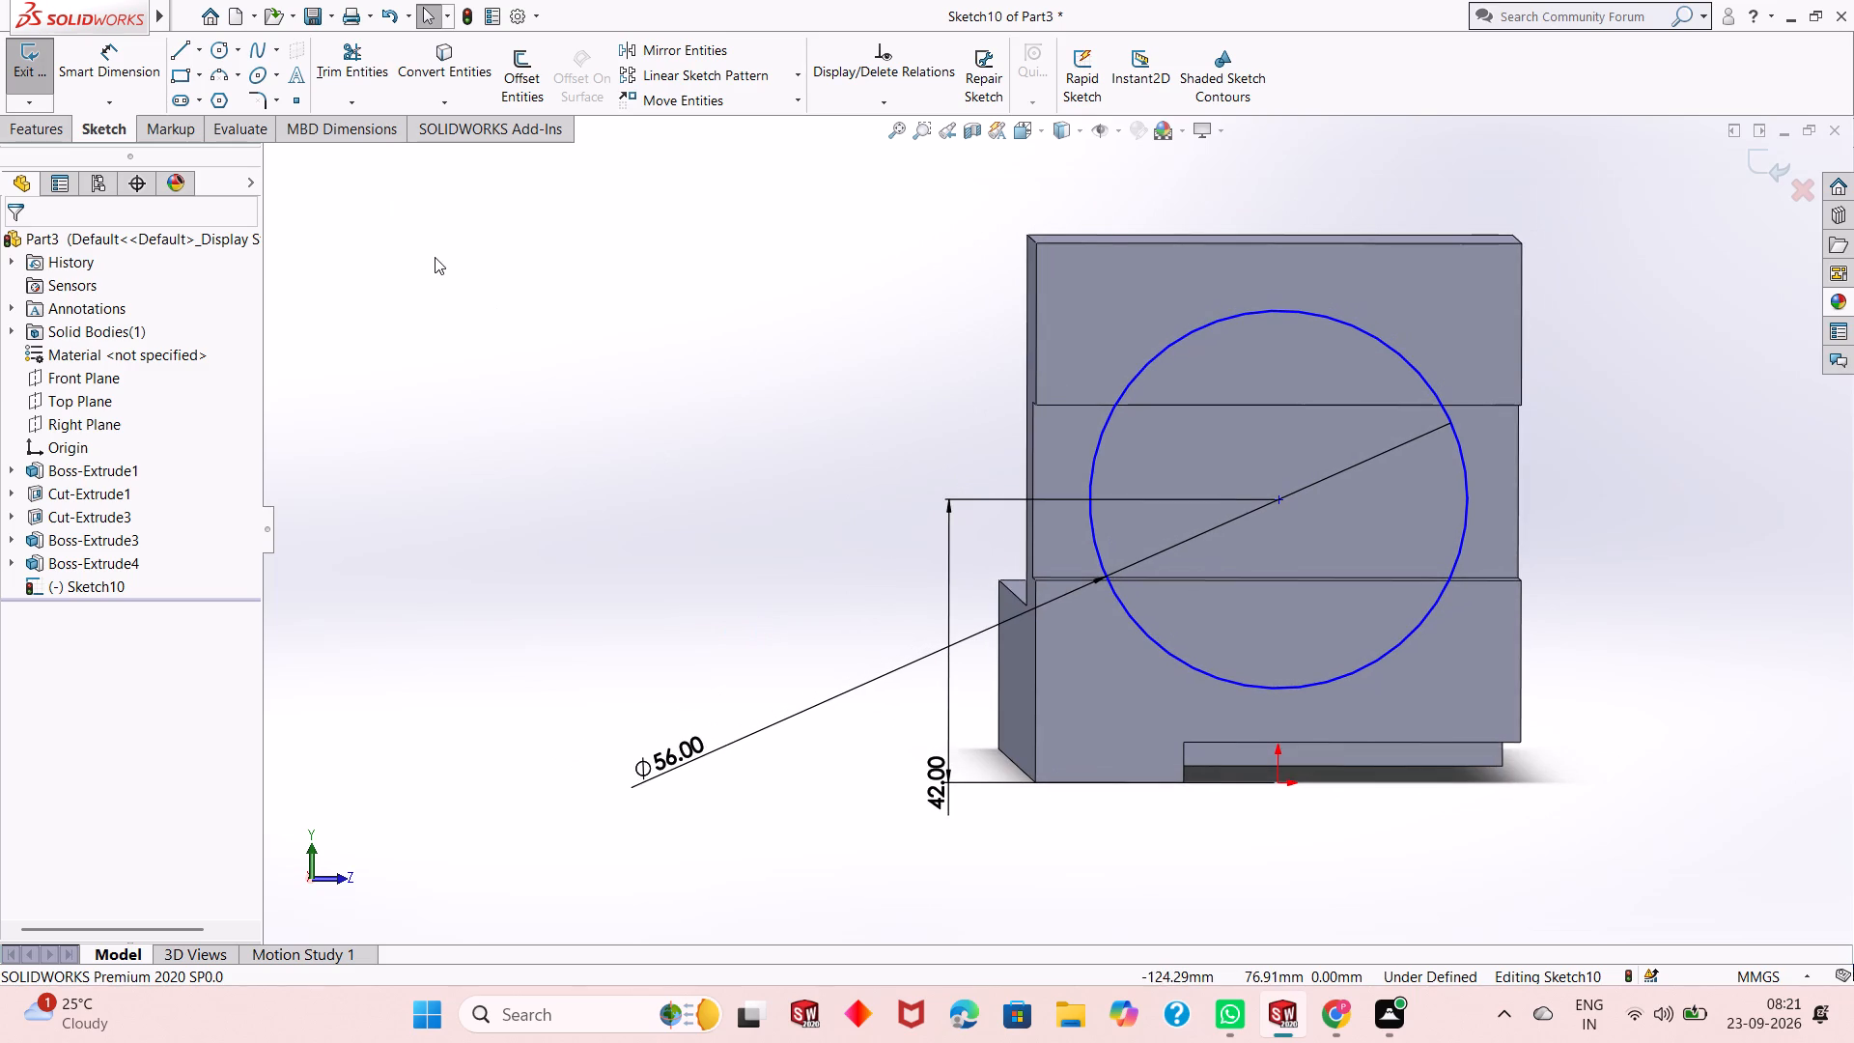
left_click(136, 76)
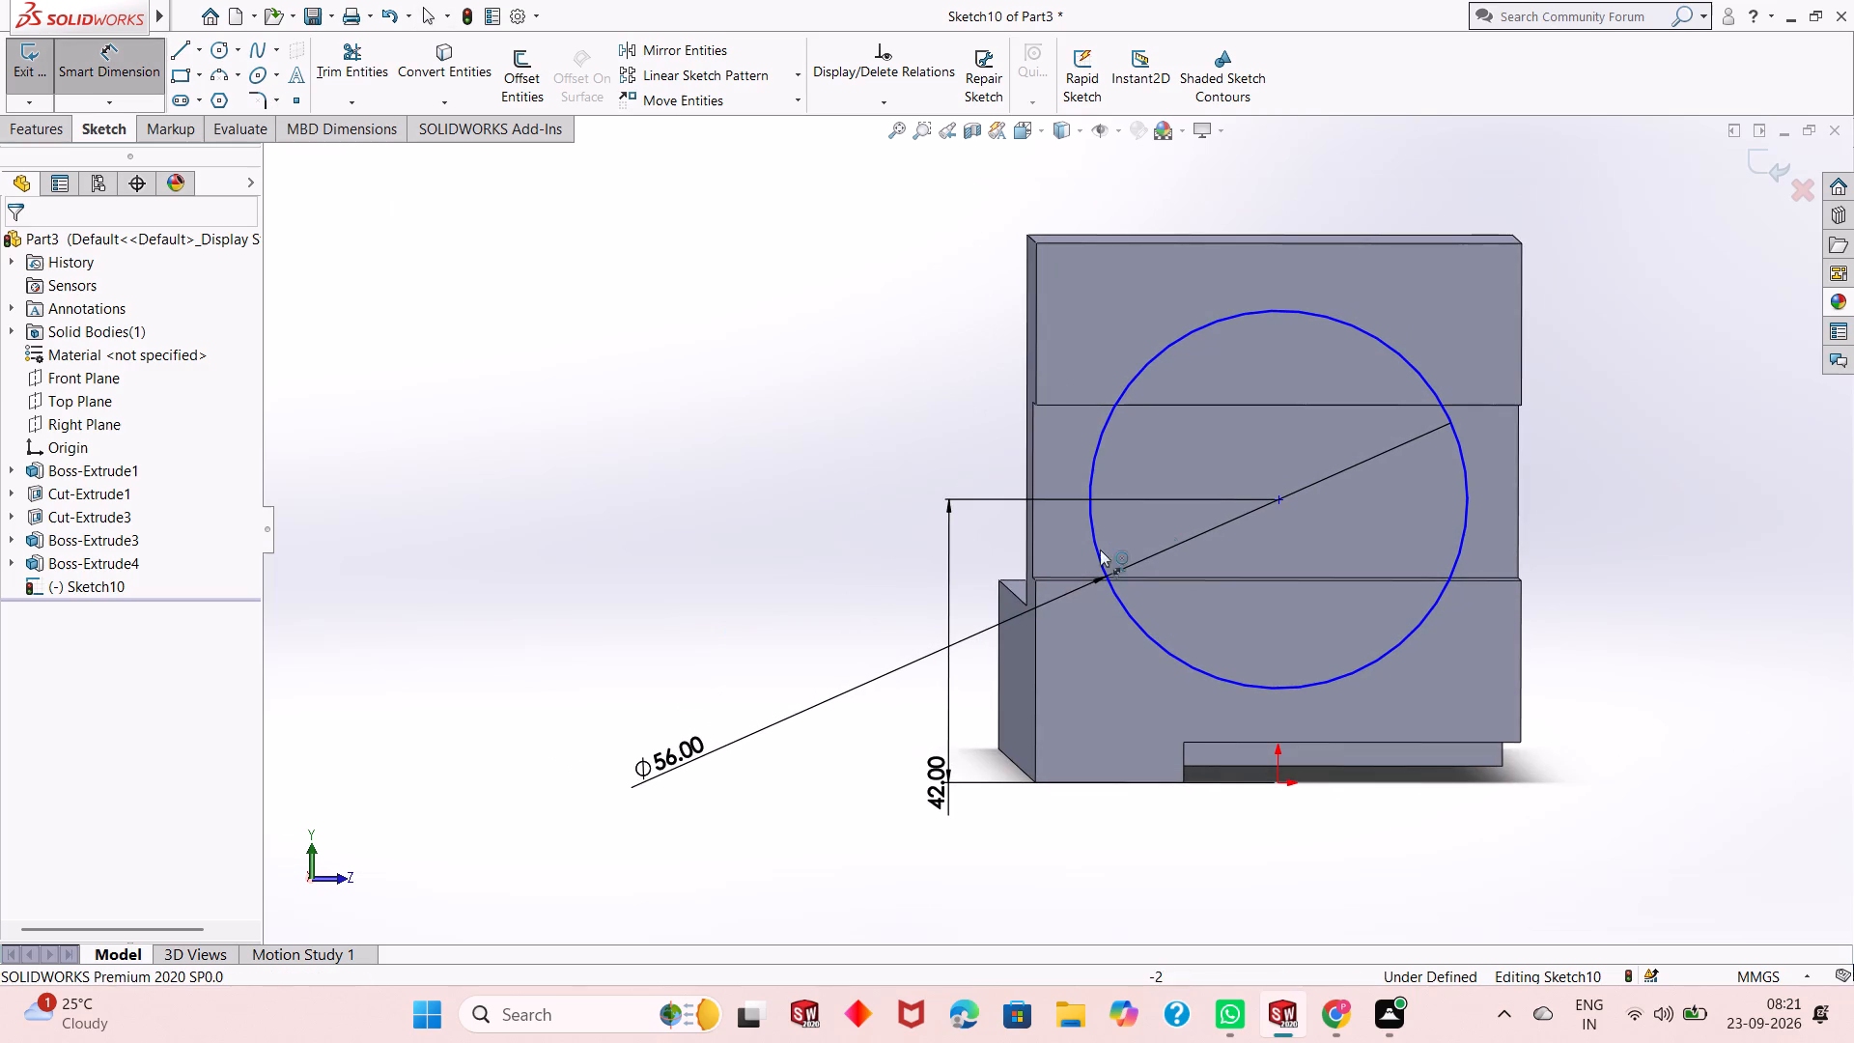
left_click(1276, 504)
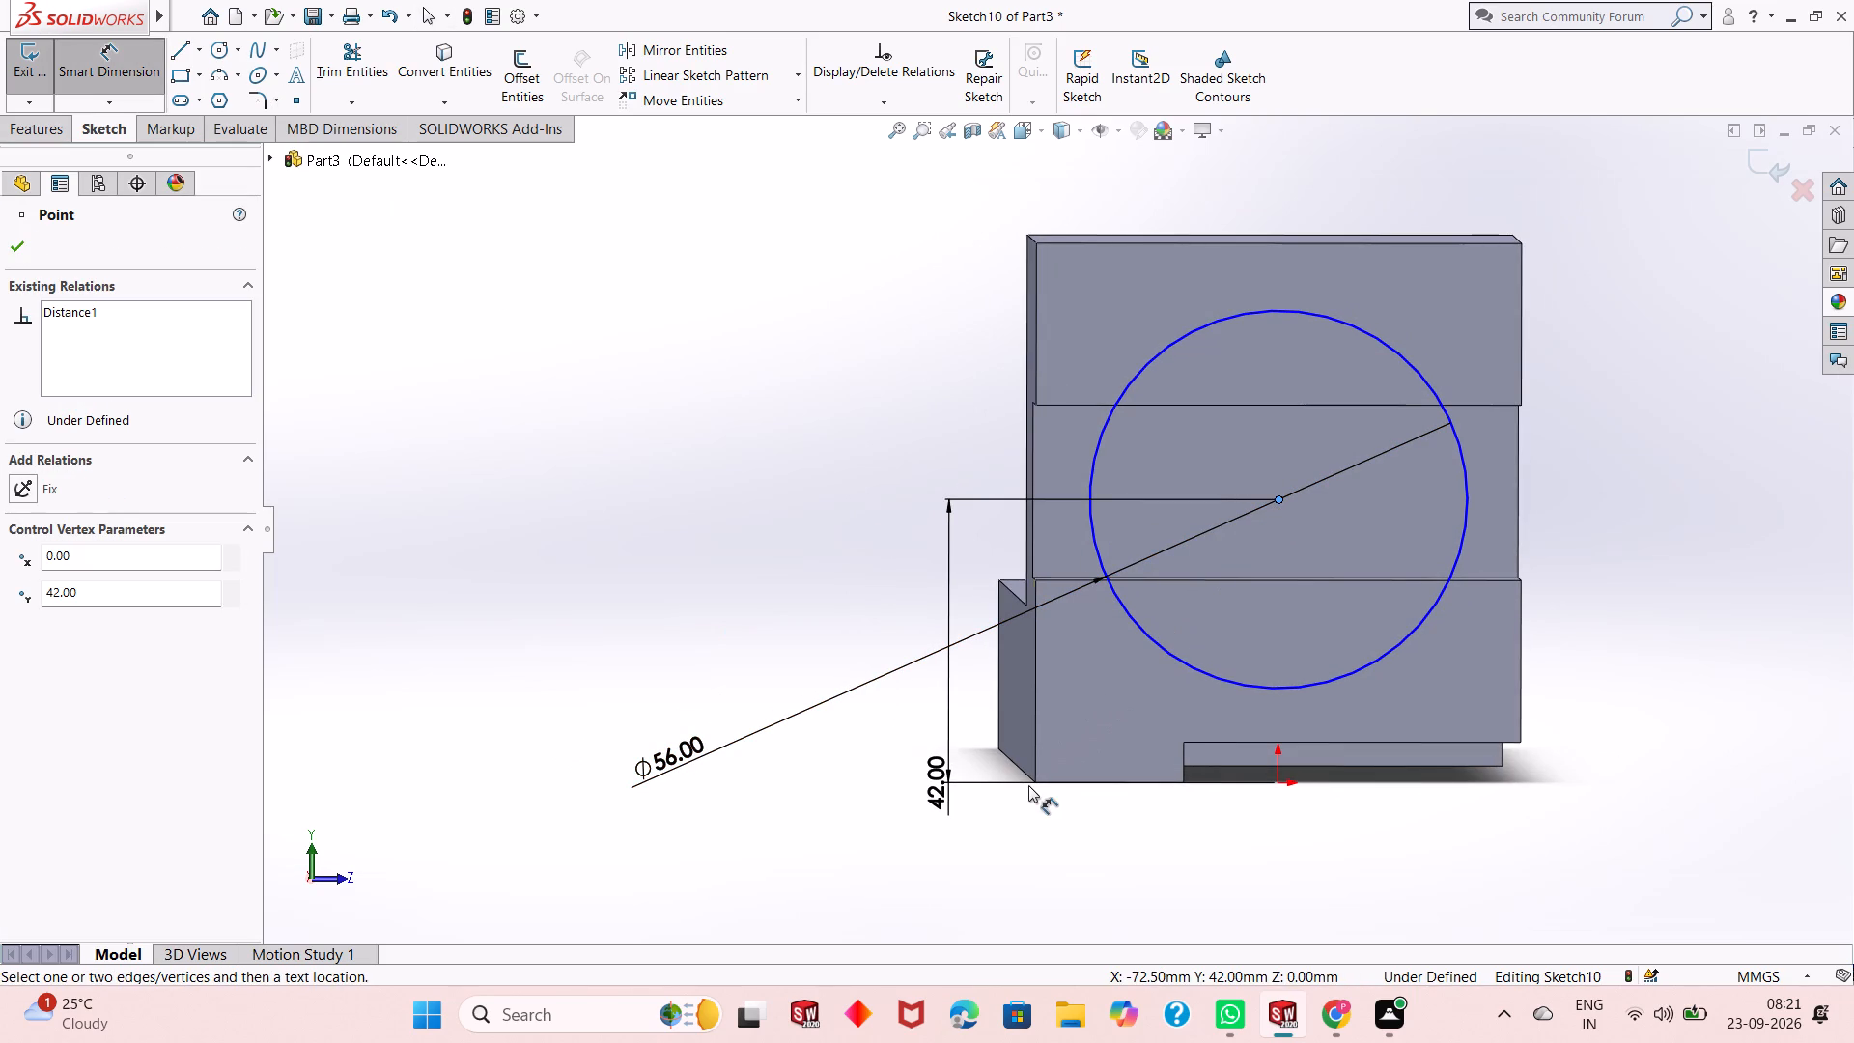
left_click(1036, 785)
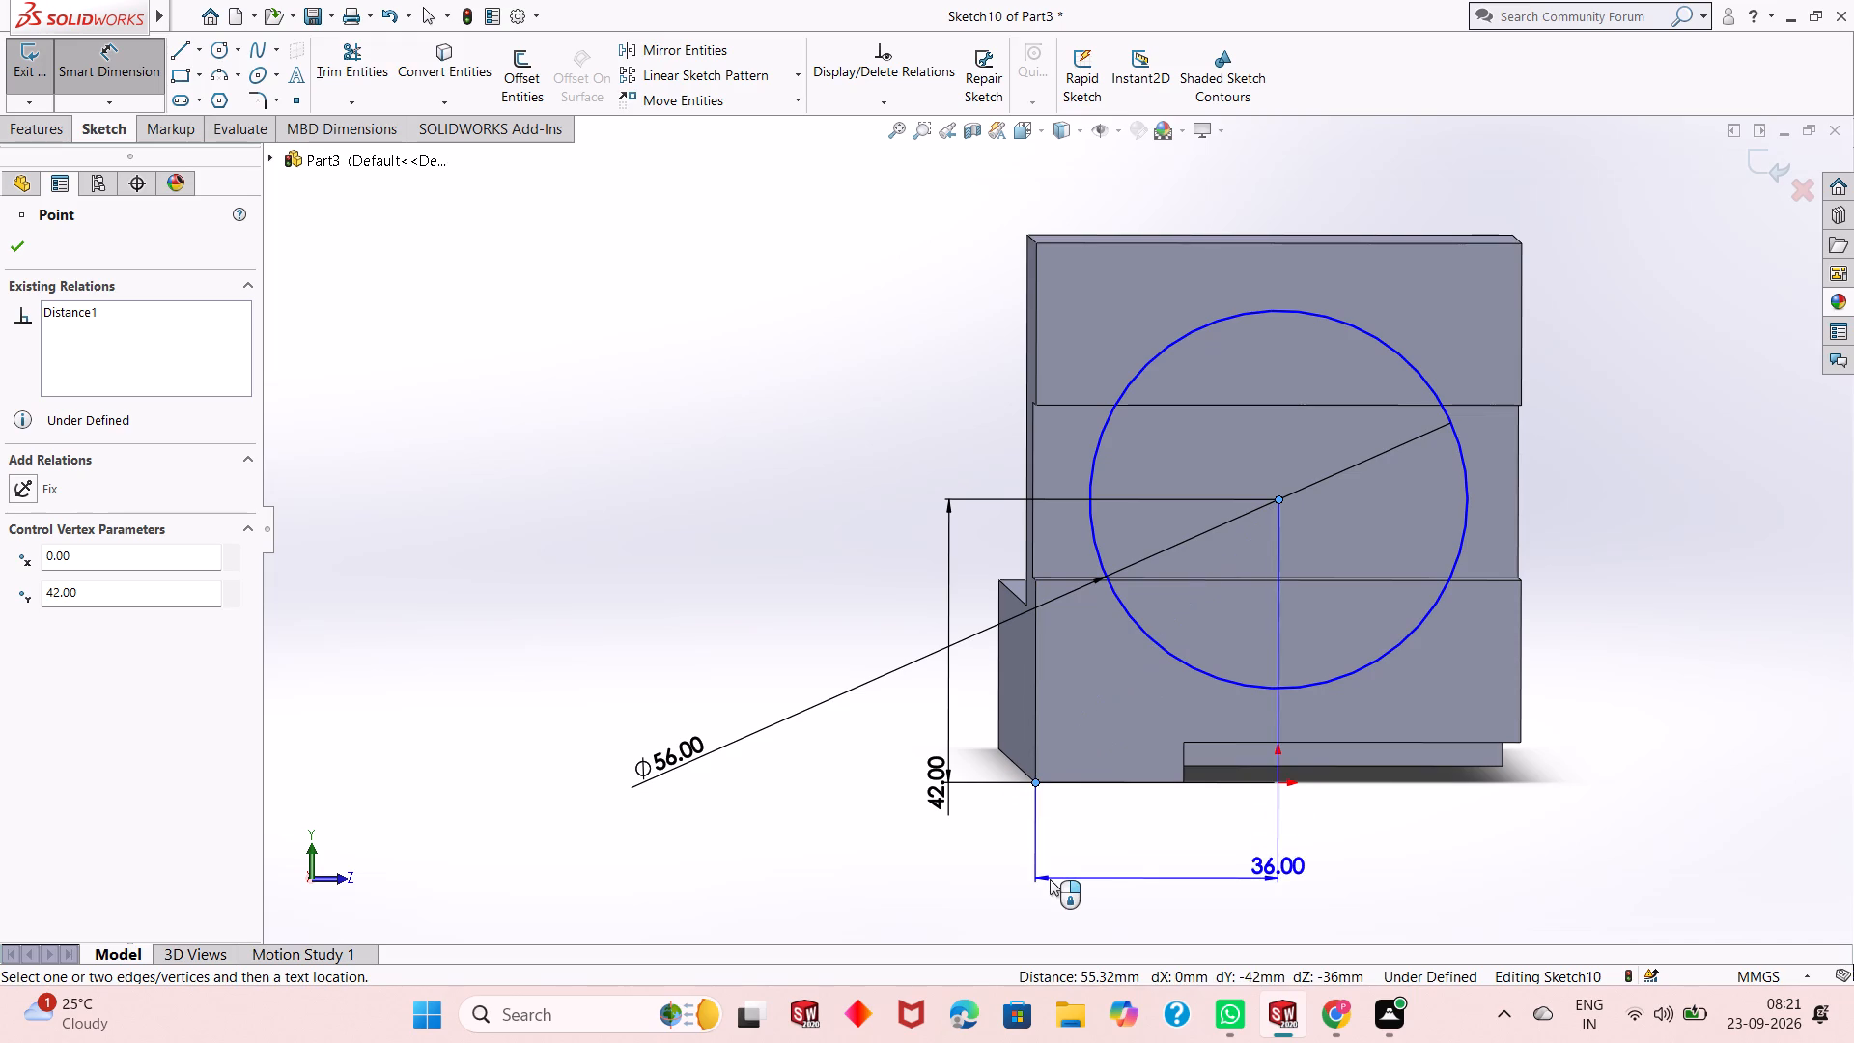
left_click(1050, 879)
left_click(963, 848)
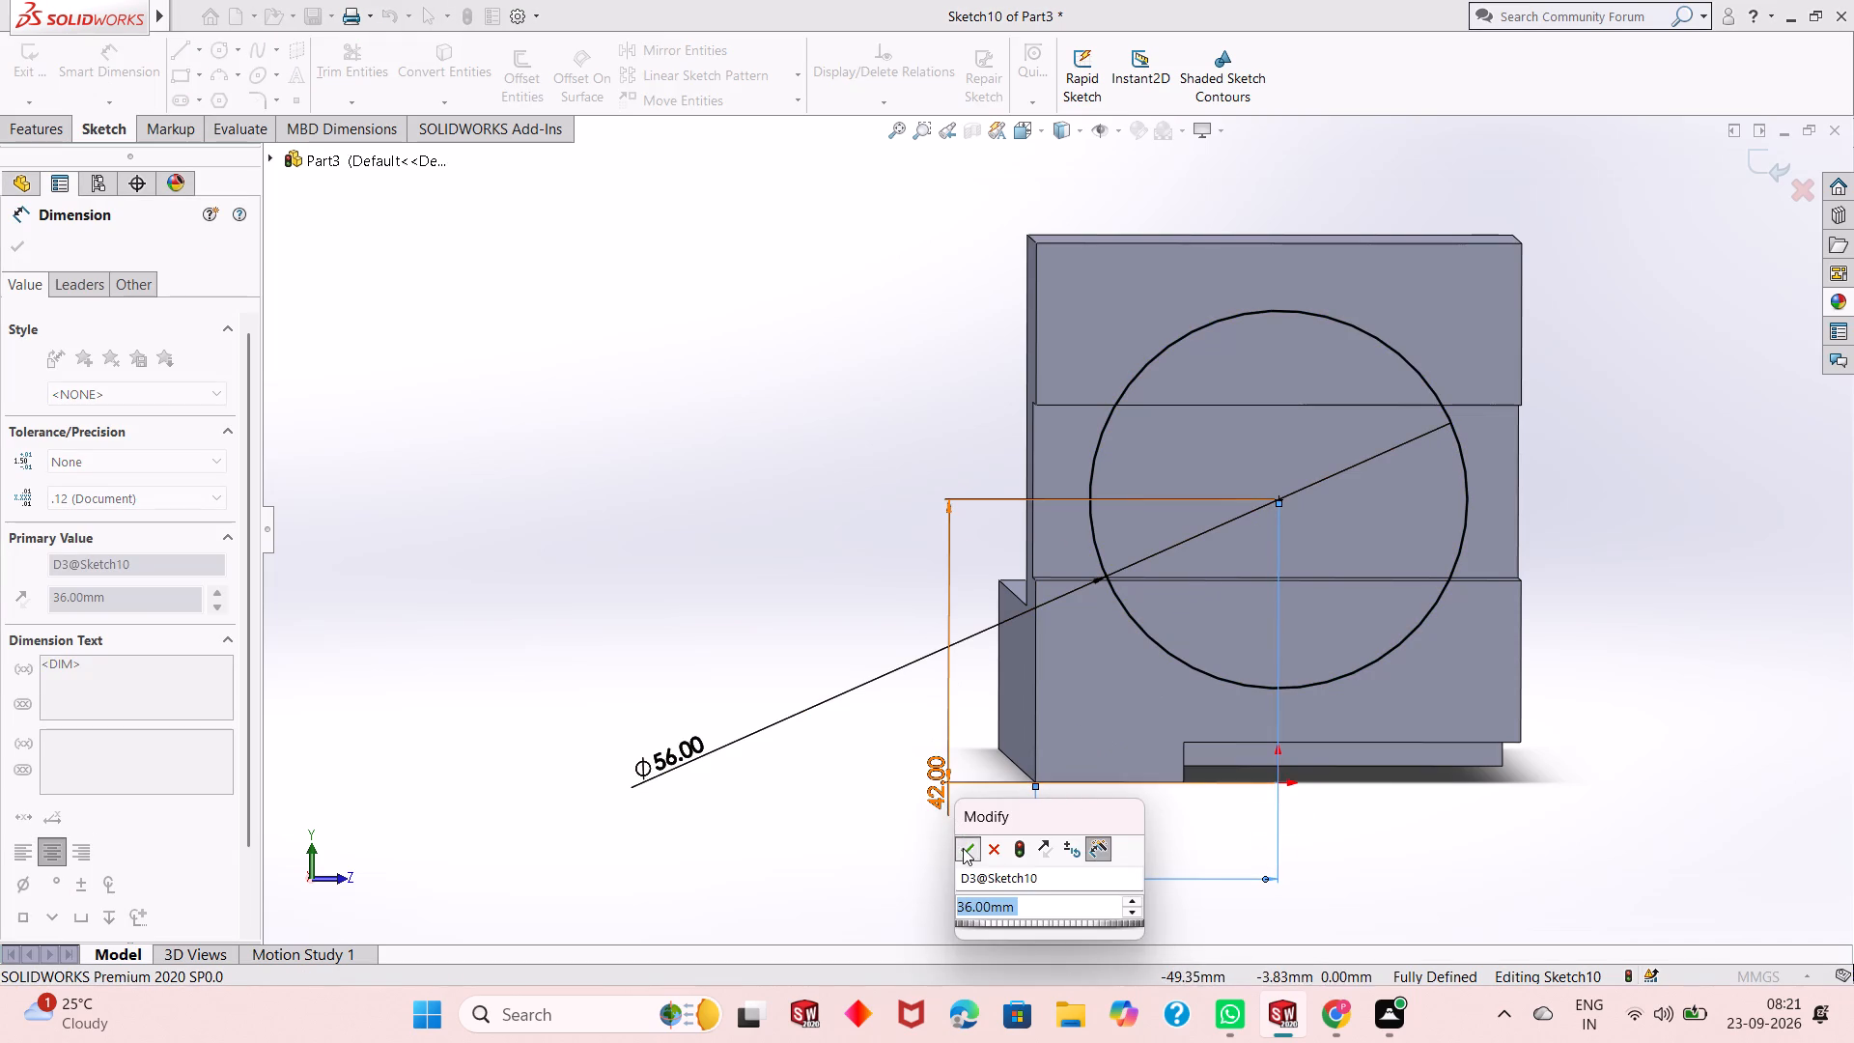
scroll(1155, 586, "up", 1)
middle_click_drag(1155, 586, 1009, 606)
left_click(26, 248)
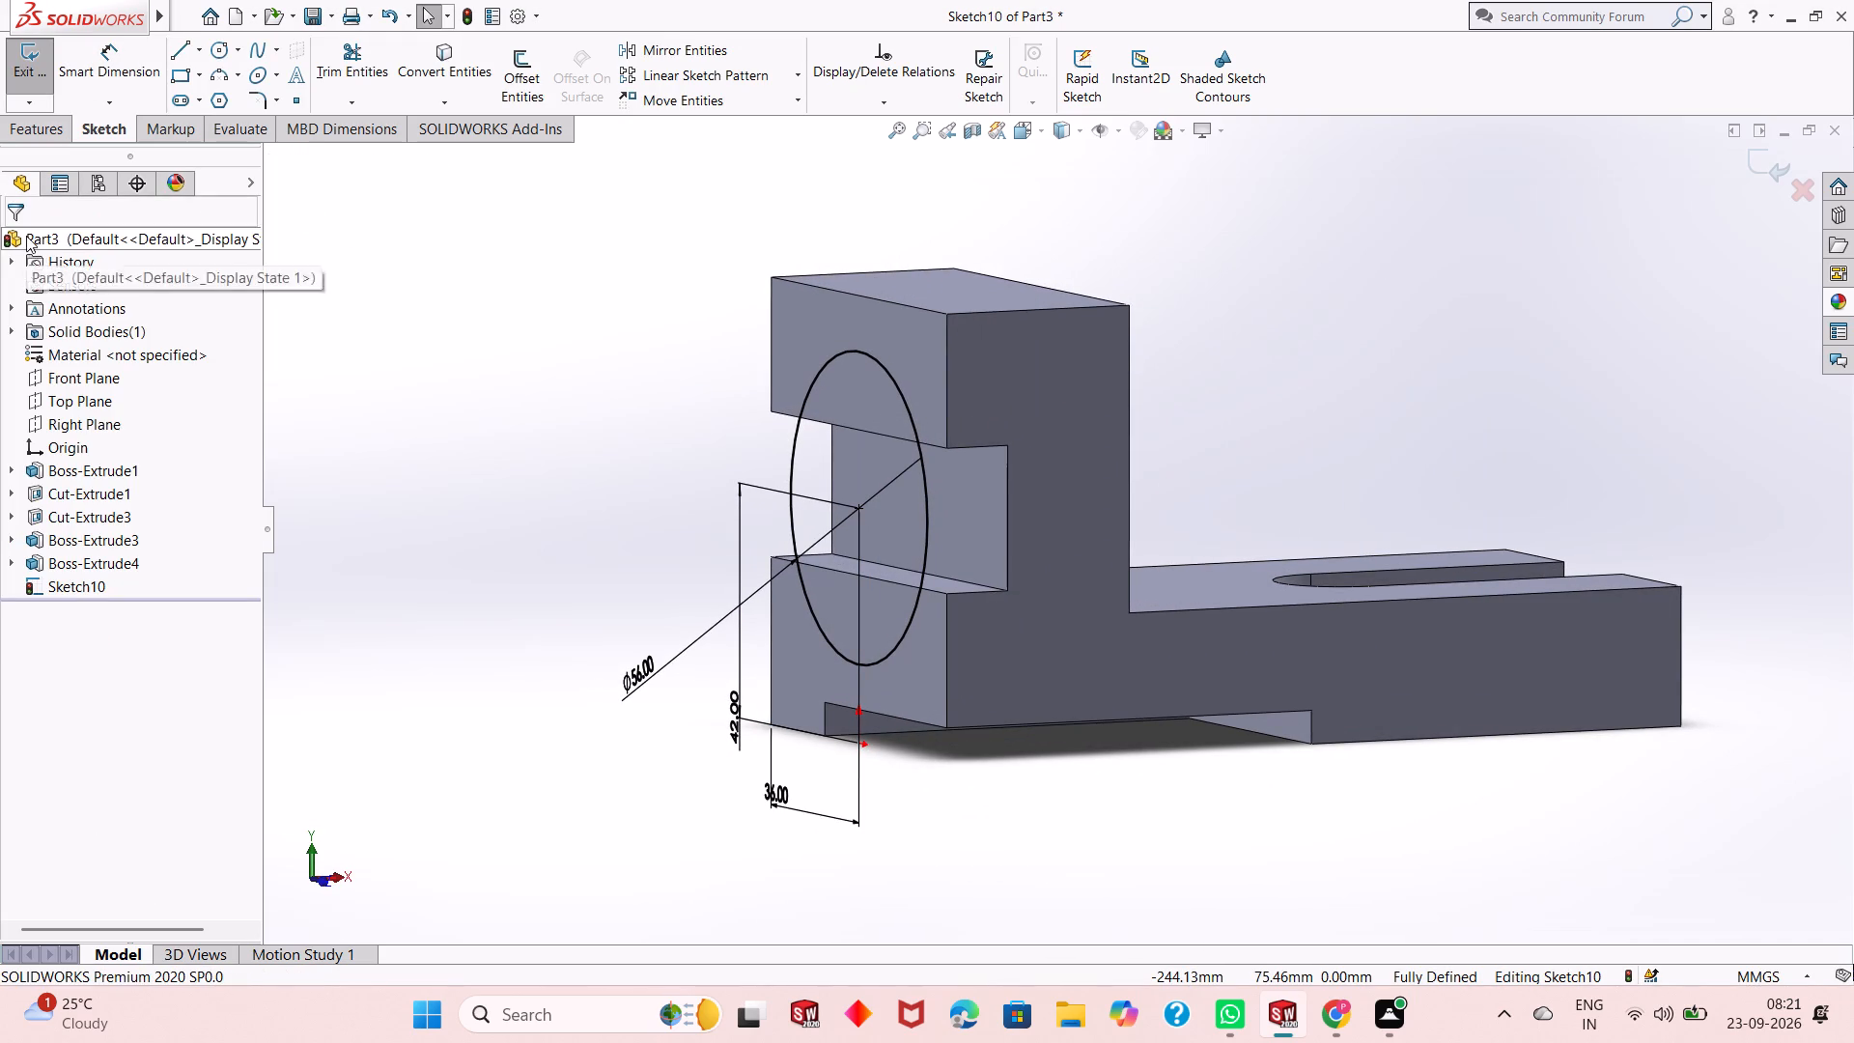
Cut-extrude the 56 mm circle to a blind depth of 12 mm into the stepped end face.
left_click(48, 137)
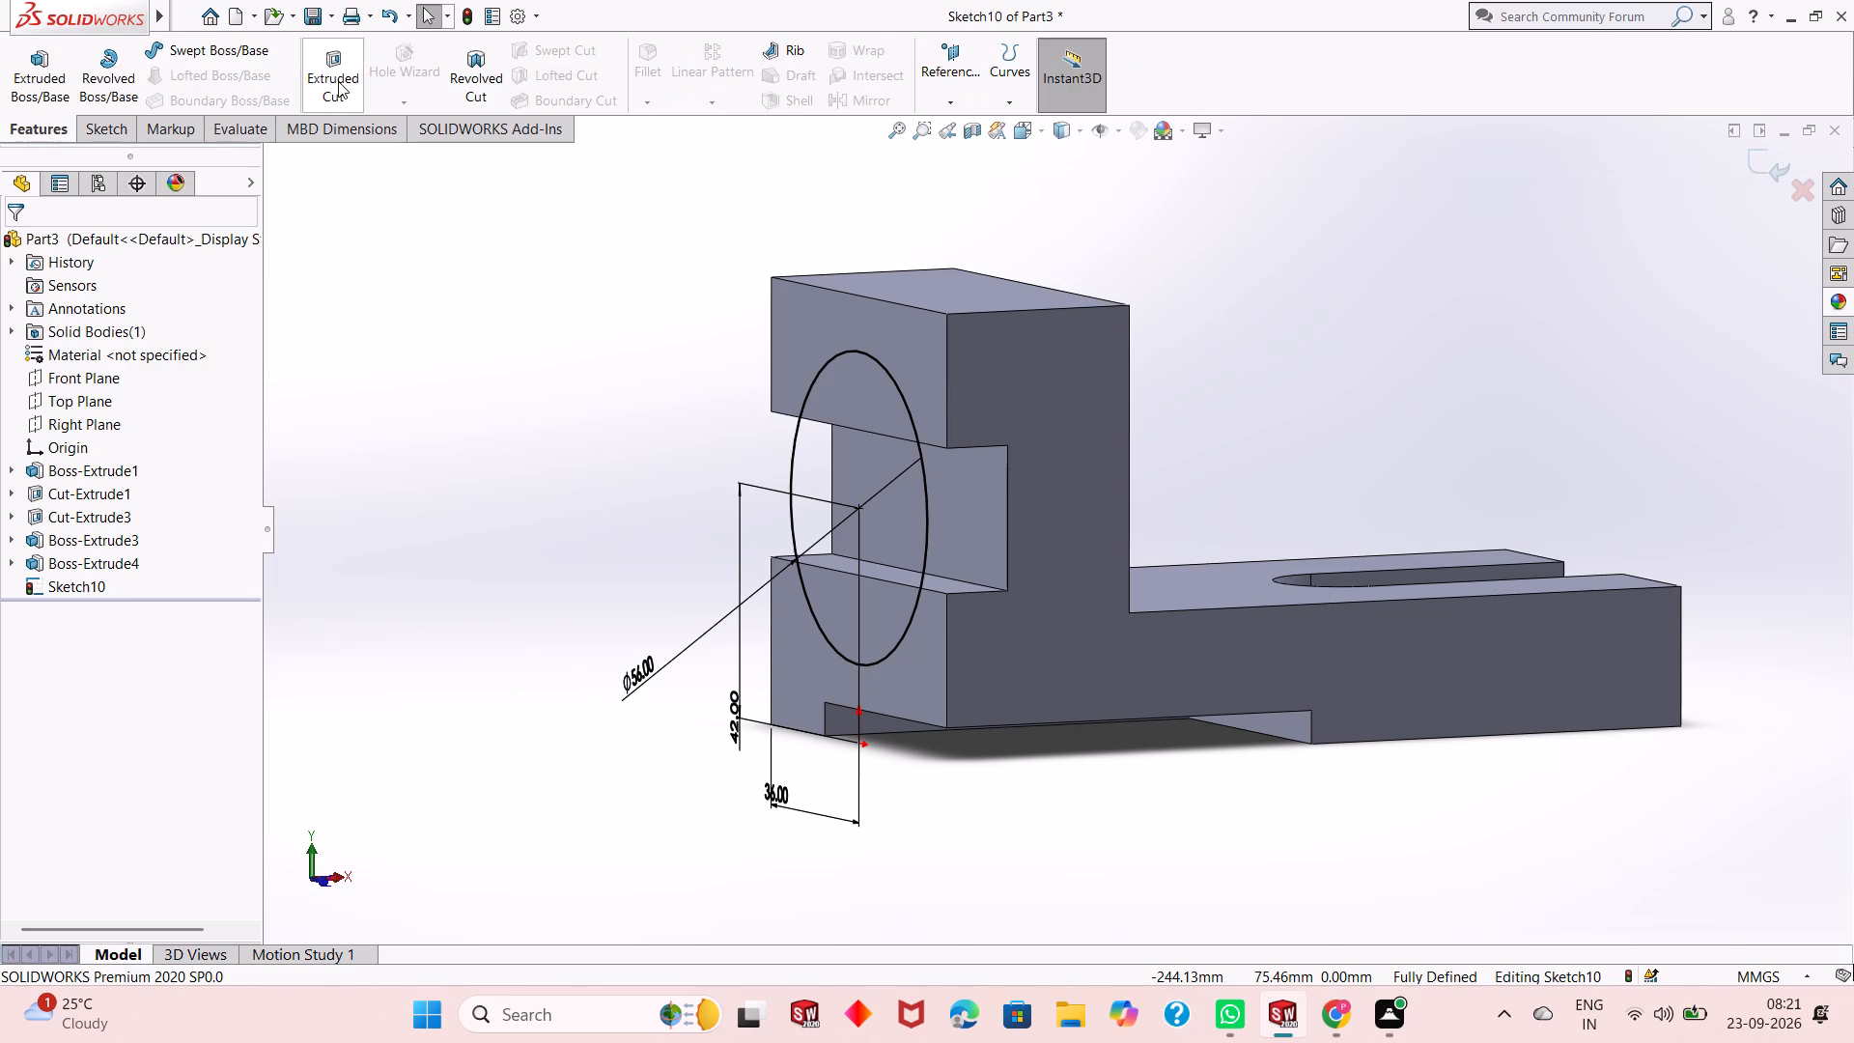
left_click(338, 81)
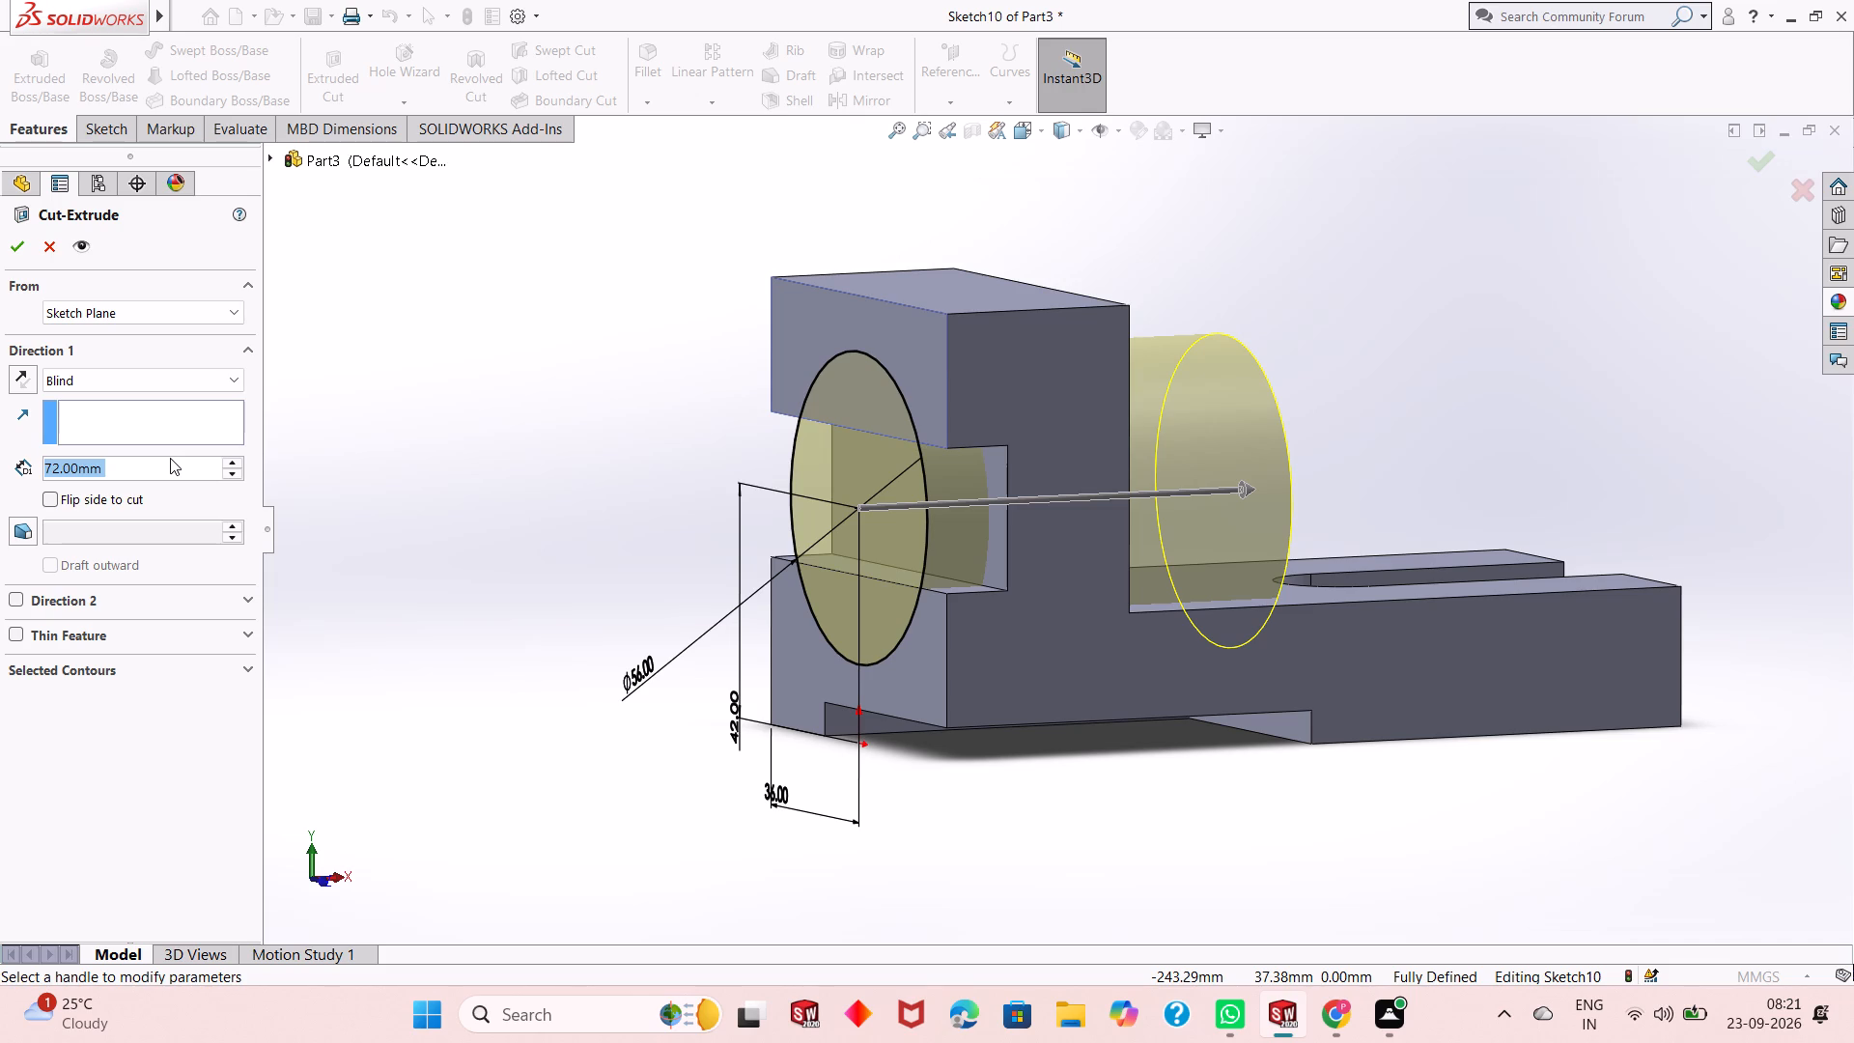
type("12")
key("Return")
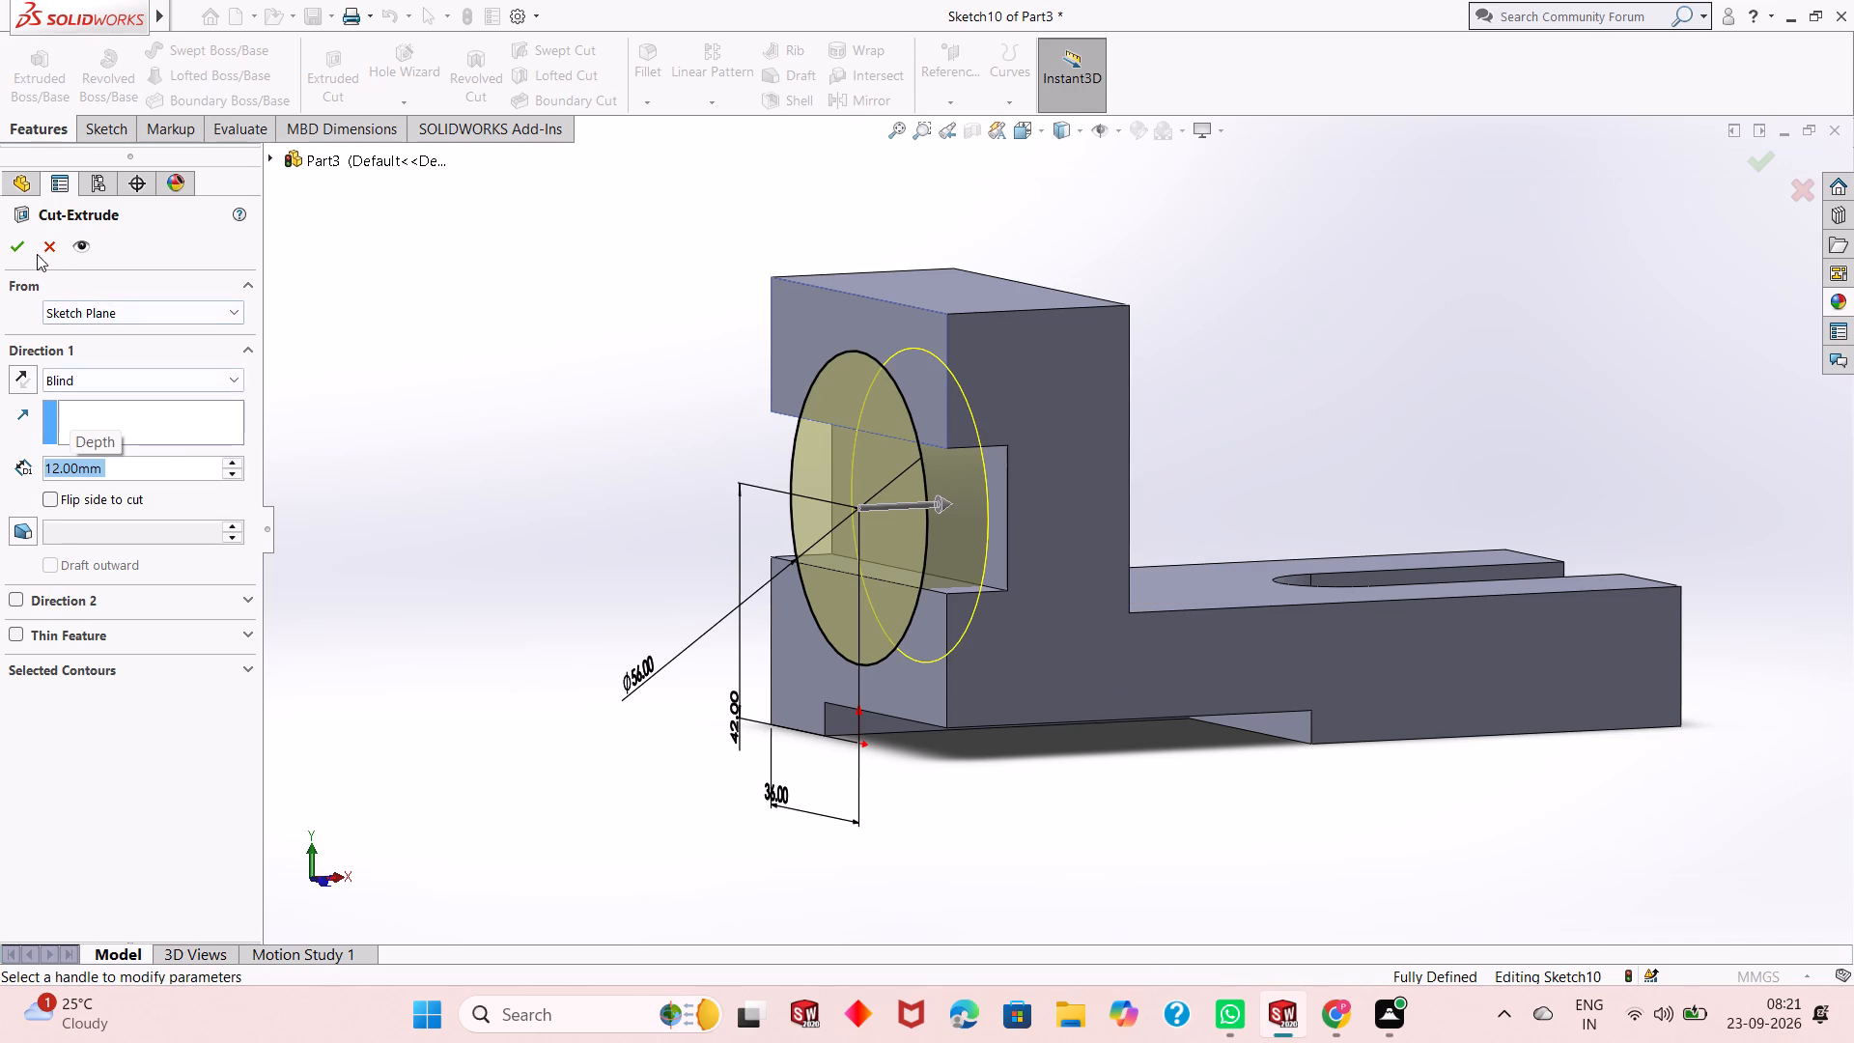
left_click(23, 248)
left_click(489, 456)
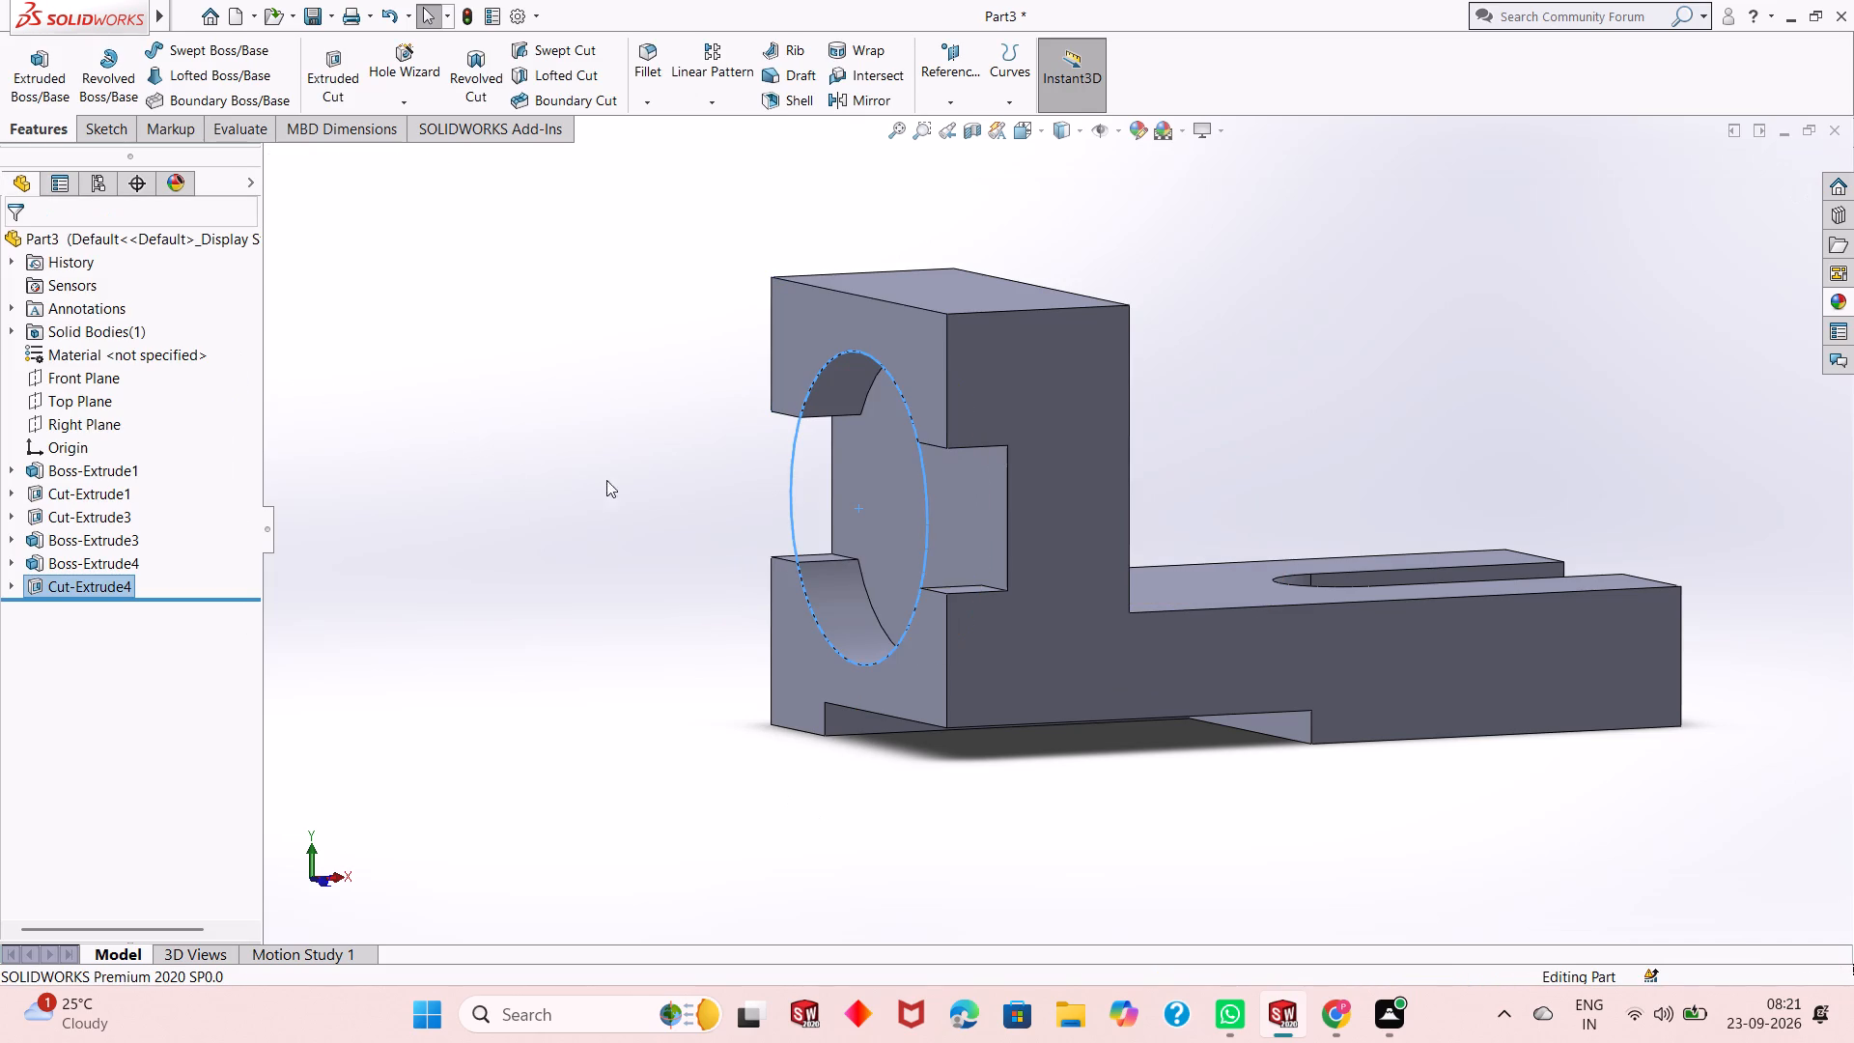
Start a sketch on the recessed wall inside the circular cut and draw a concentric circle about 25 mm in diameter.
middle_click_drag(758, 488, 819, 460)
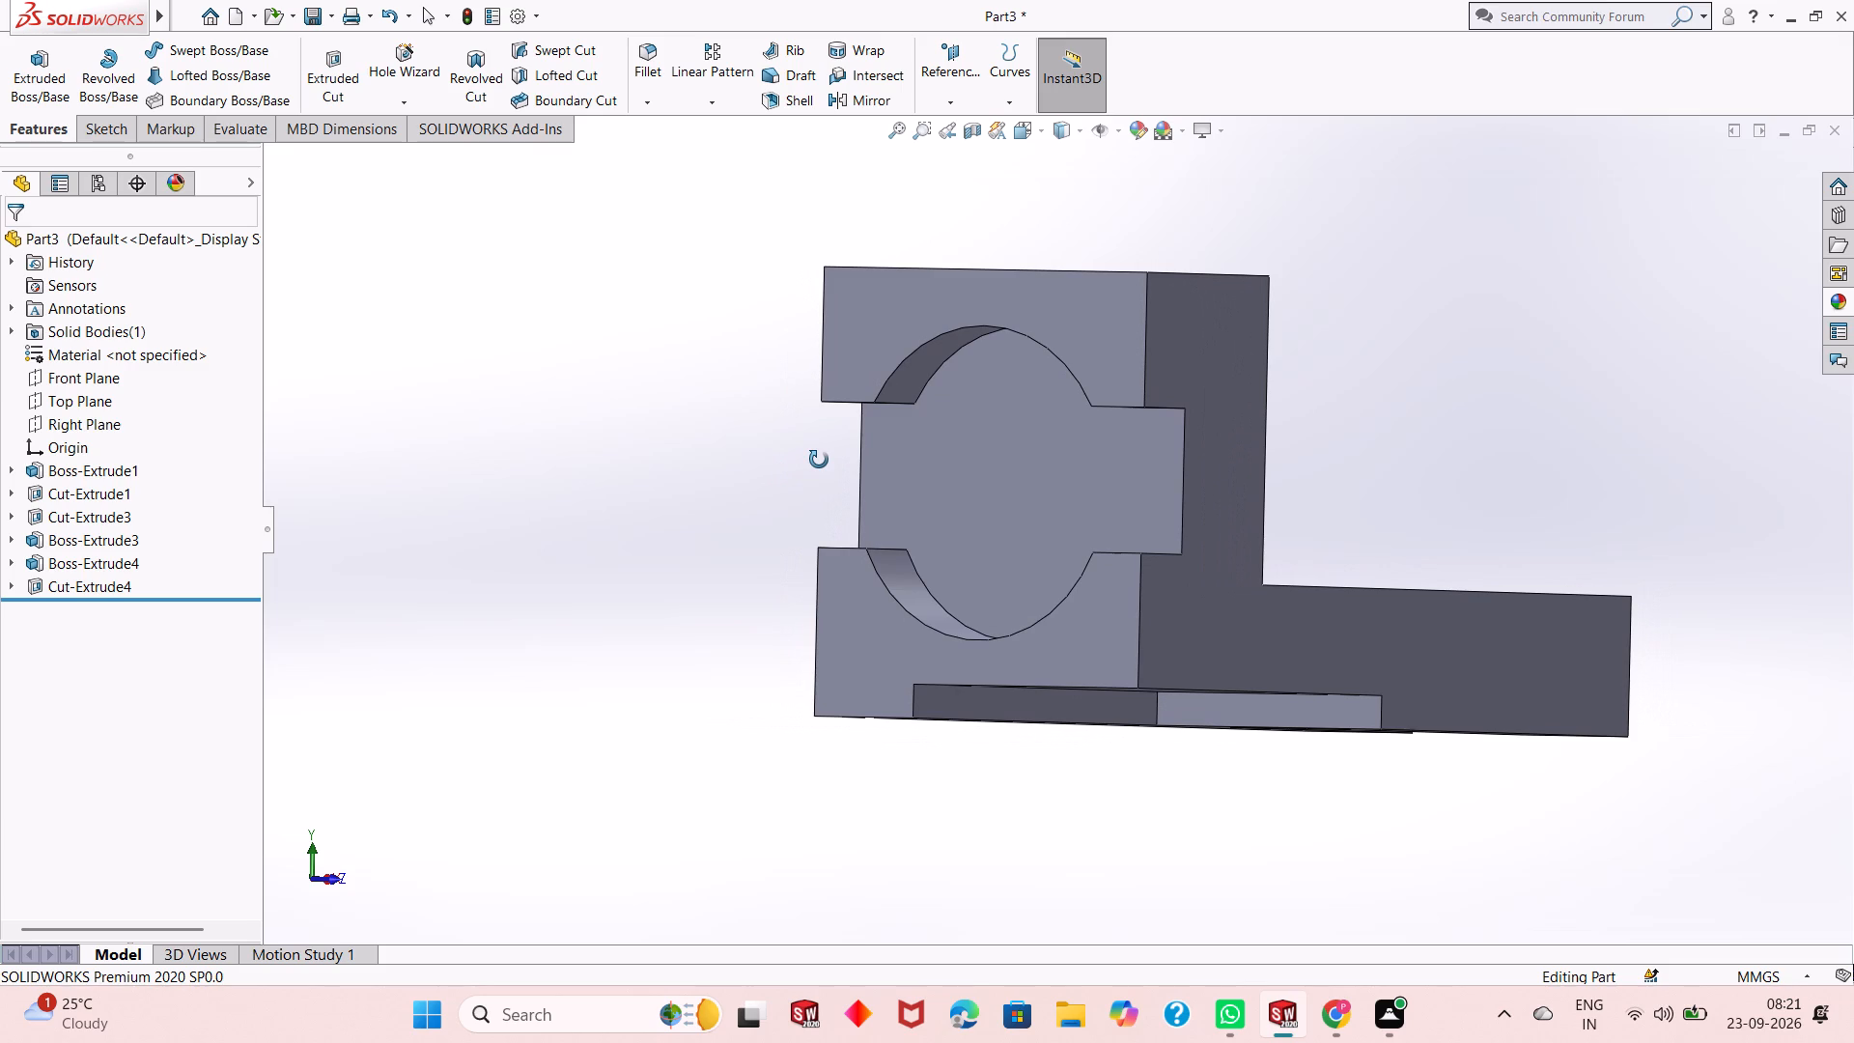
middle_click_drag(819, 460, 927, 483)
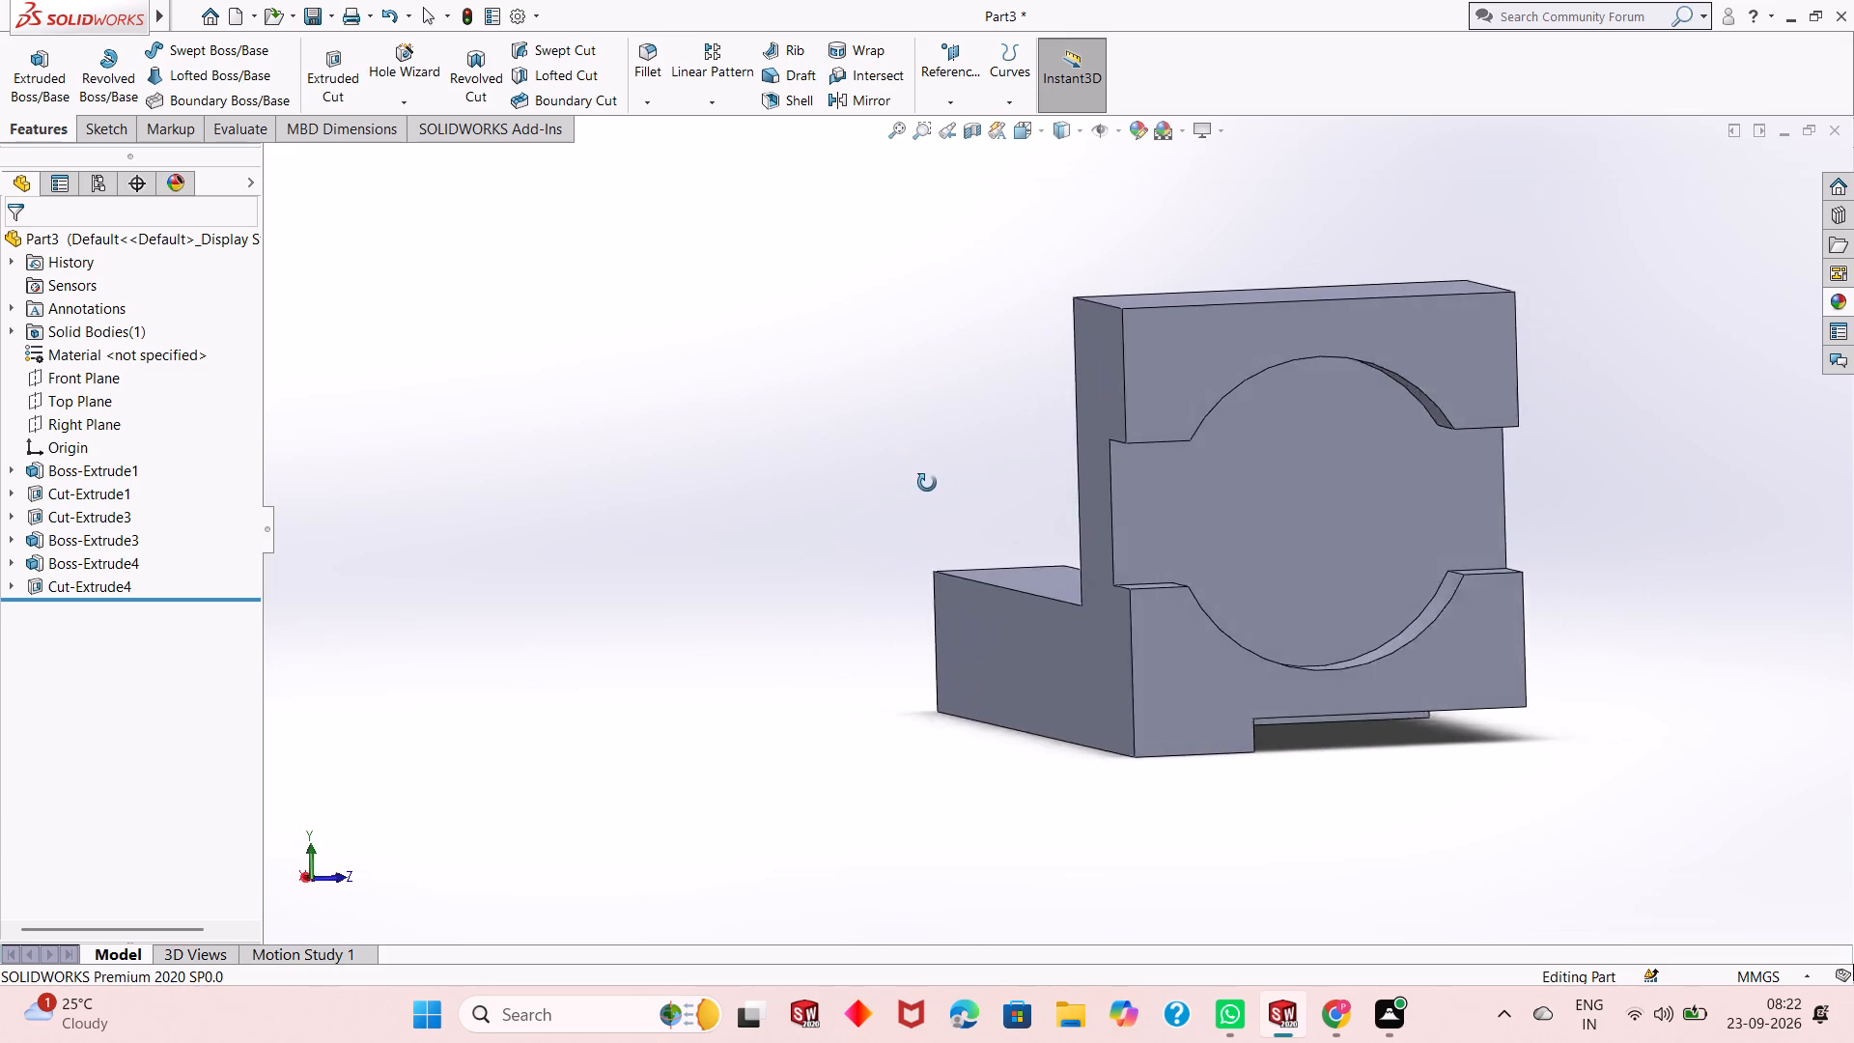
middle_click_drag(927, 483, 859, 480)
middle_click(843, 483)
left_click(1135, 517)
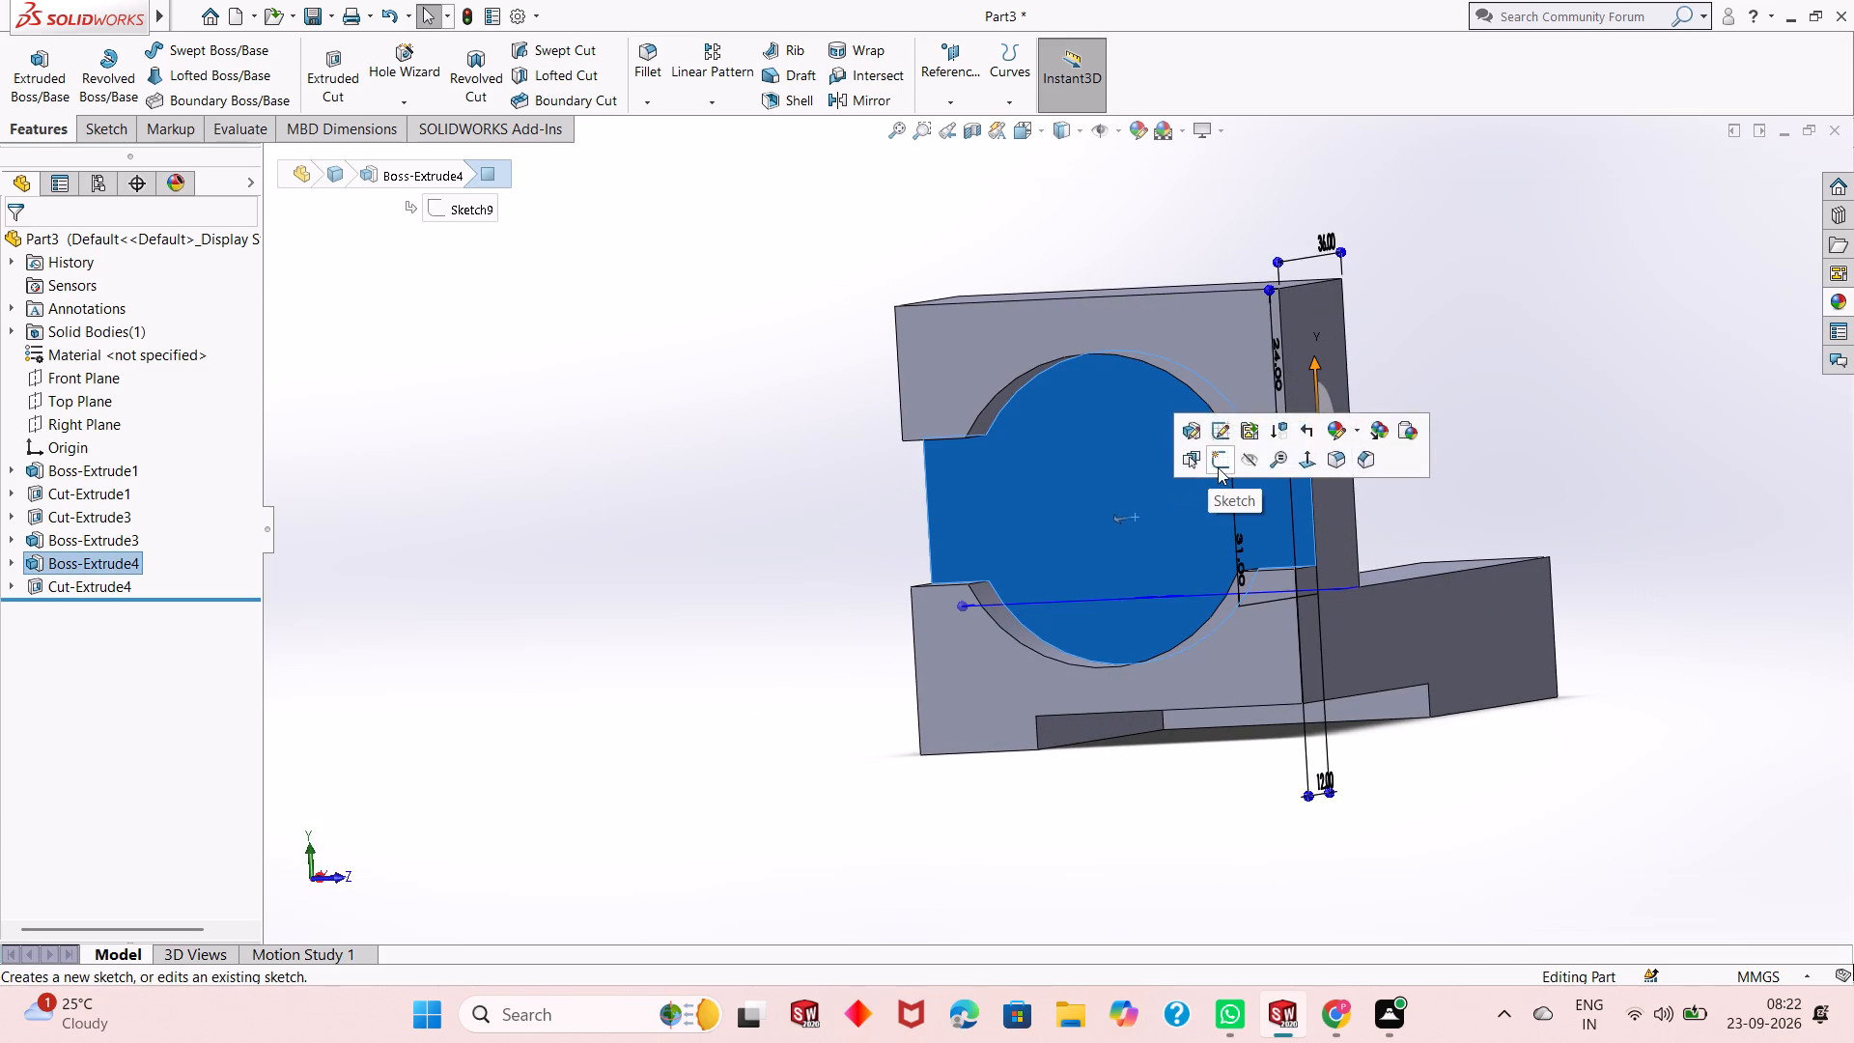
left_click(1218, 467)
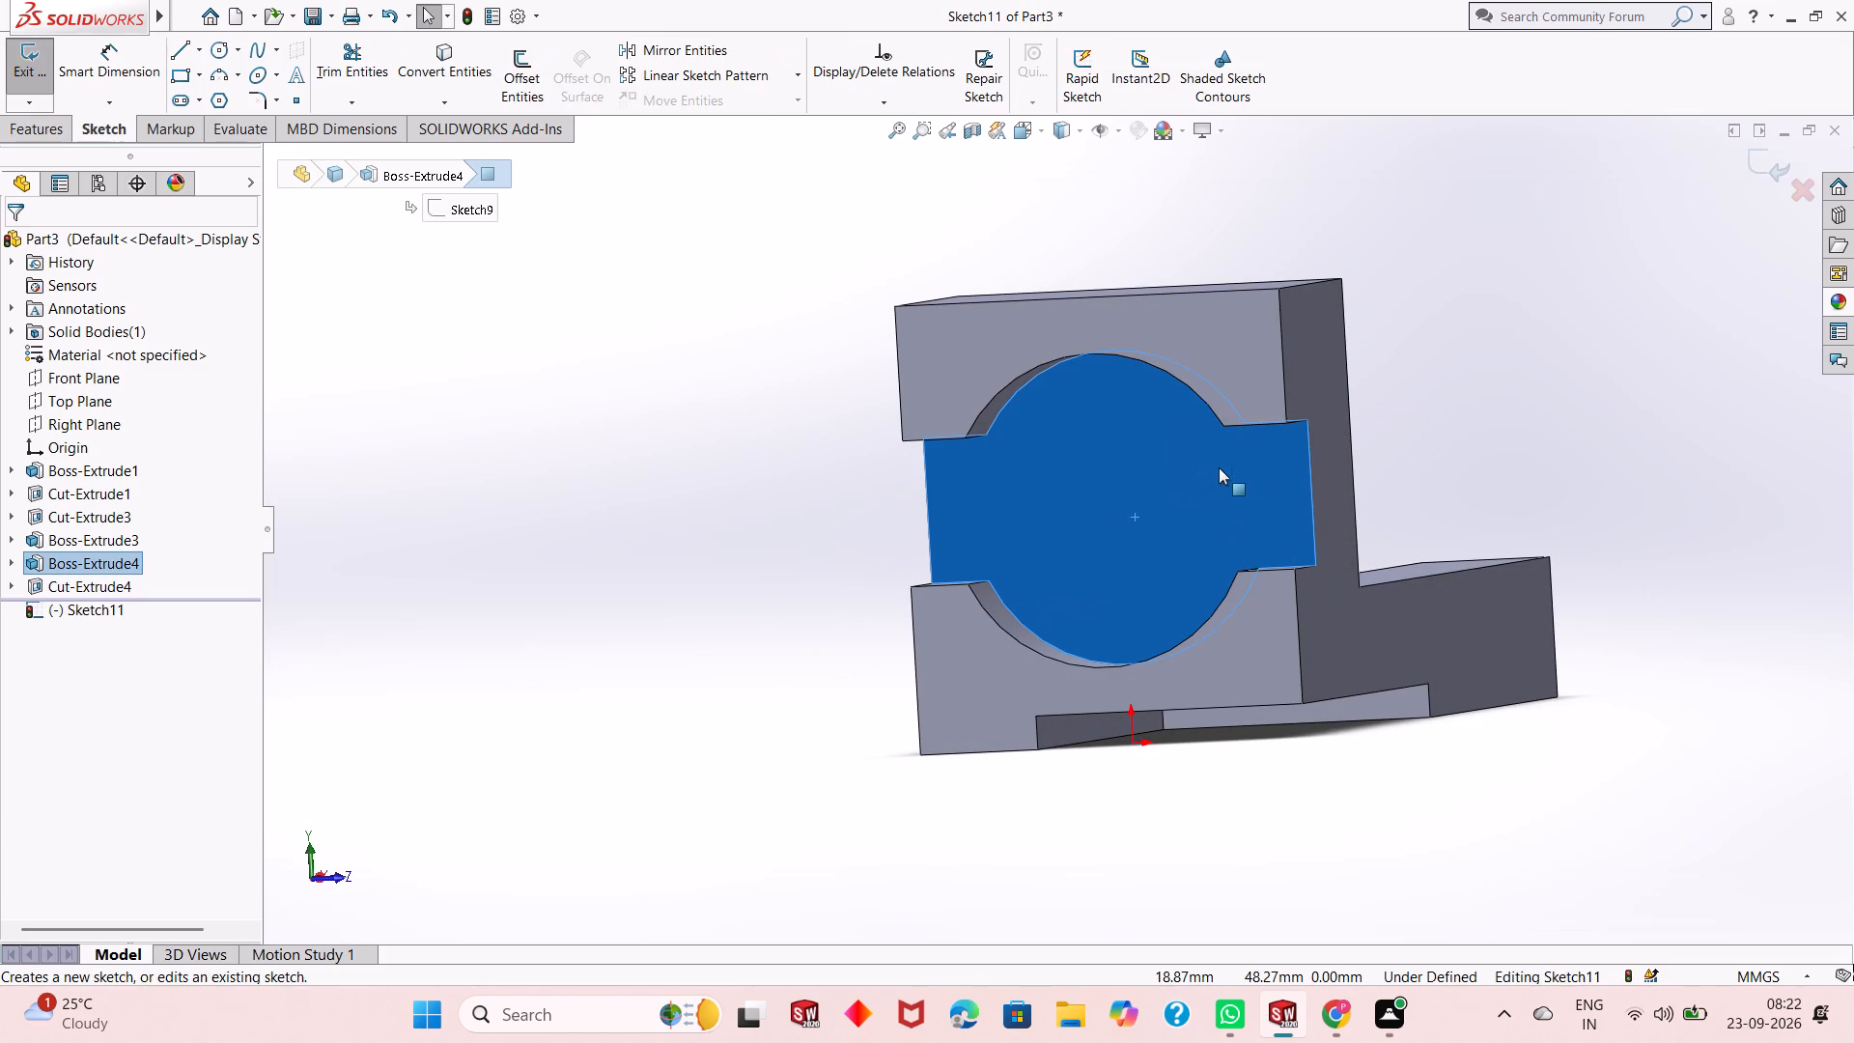
key("ctrl+8")
key("Escape")
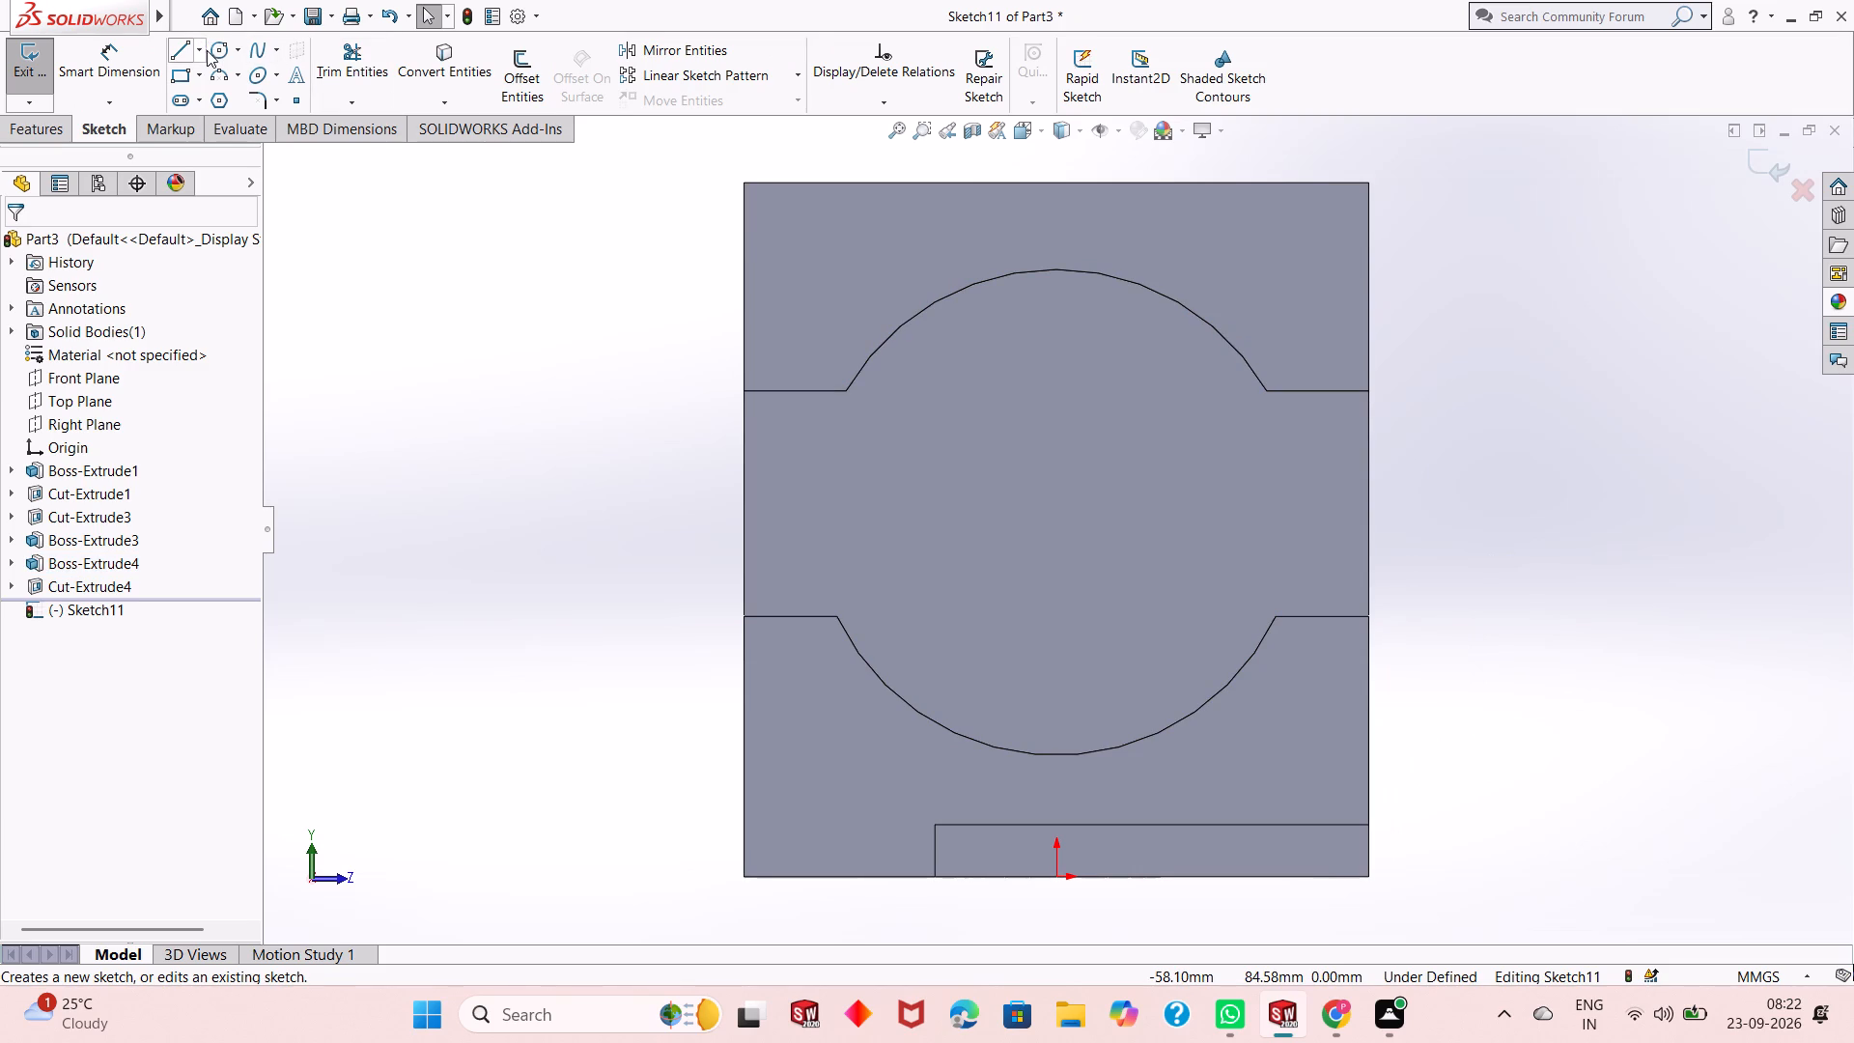
left_click(217, 51)
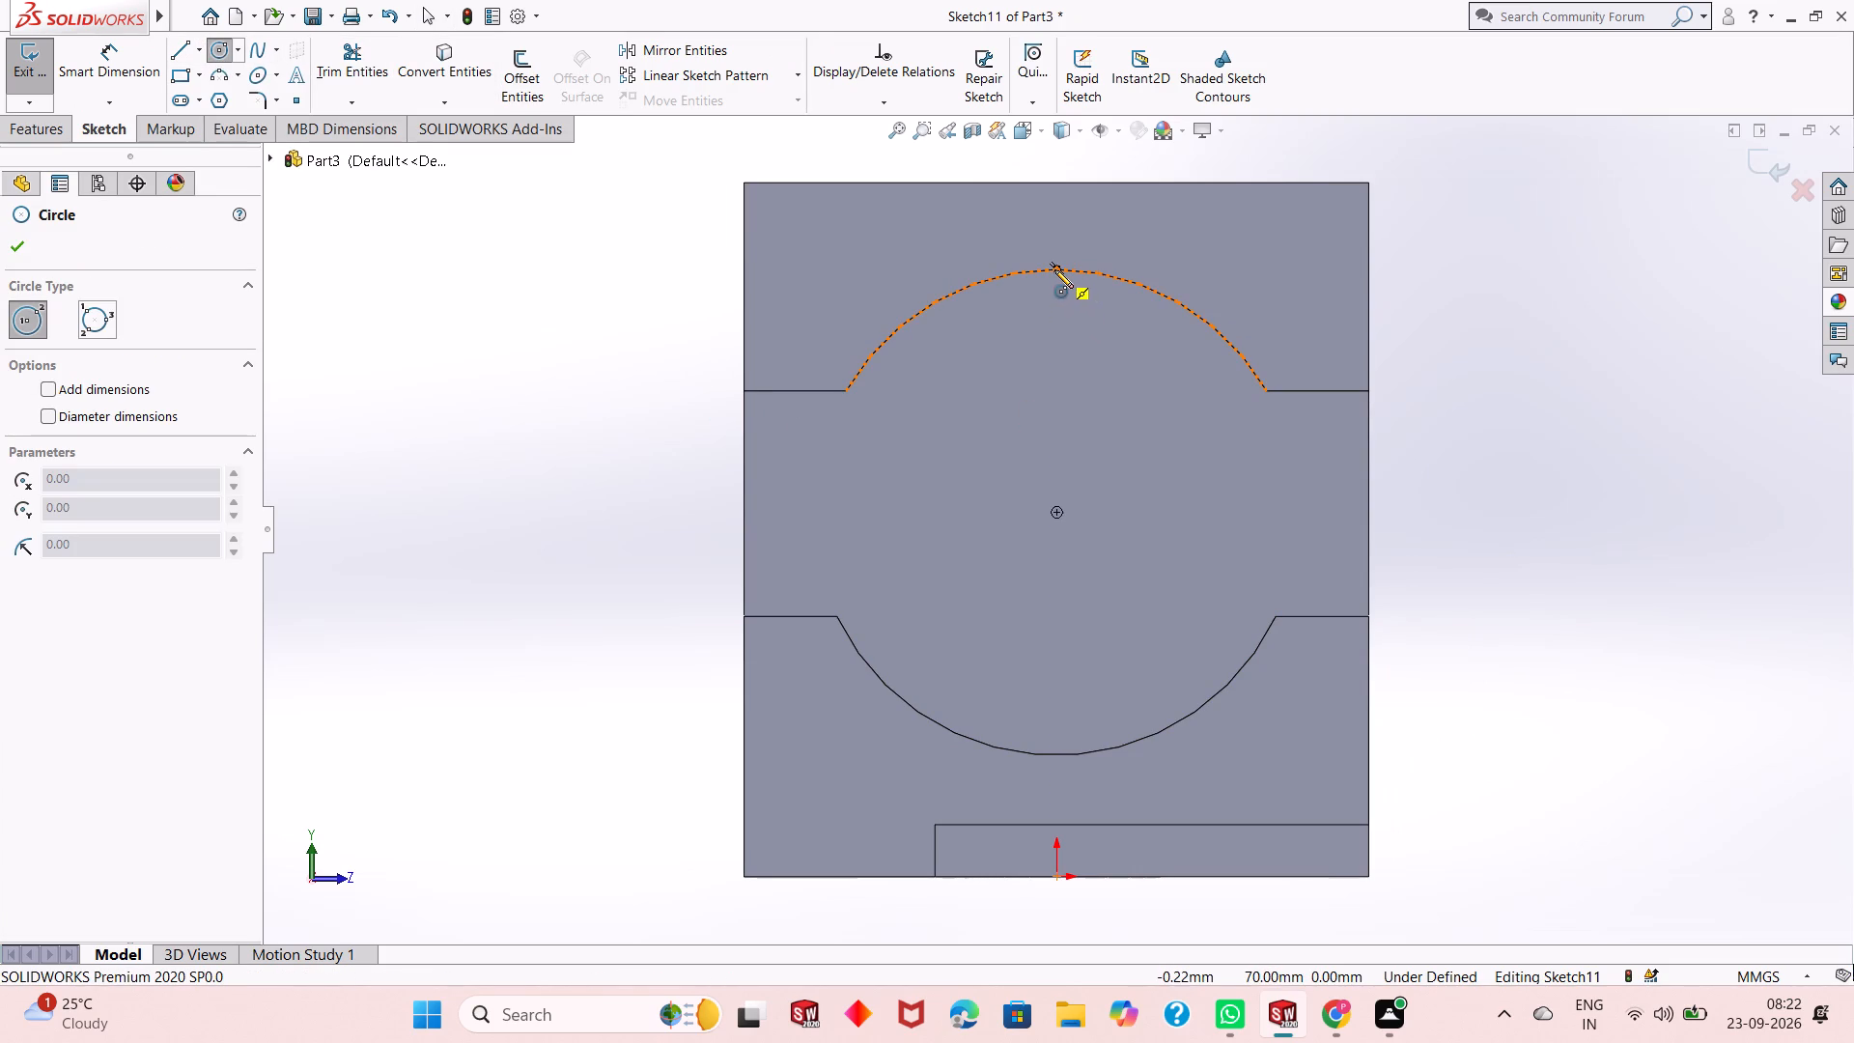
left_click(1055, 513)
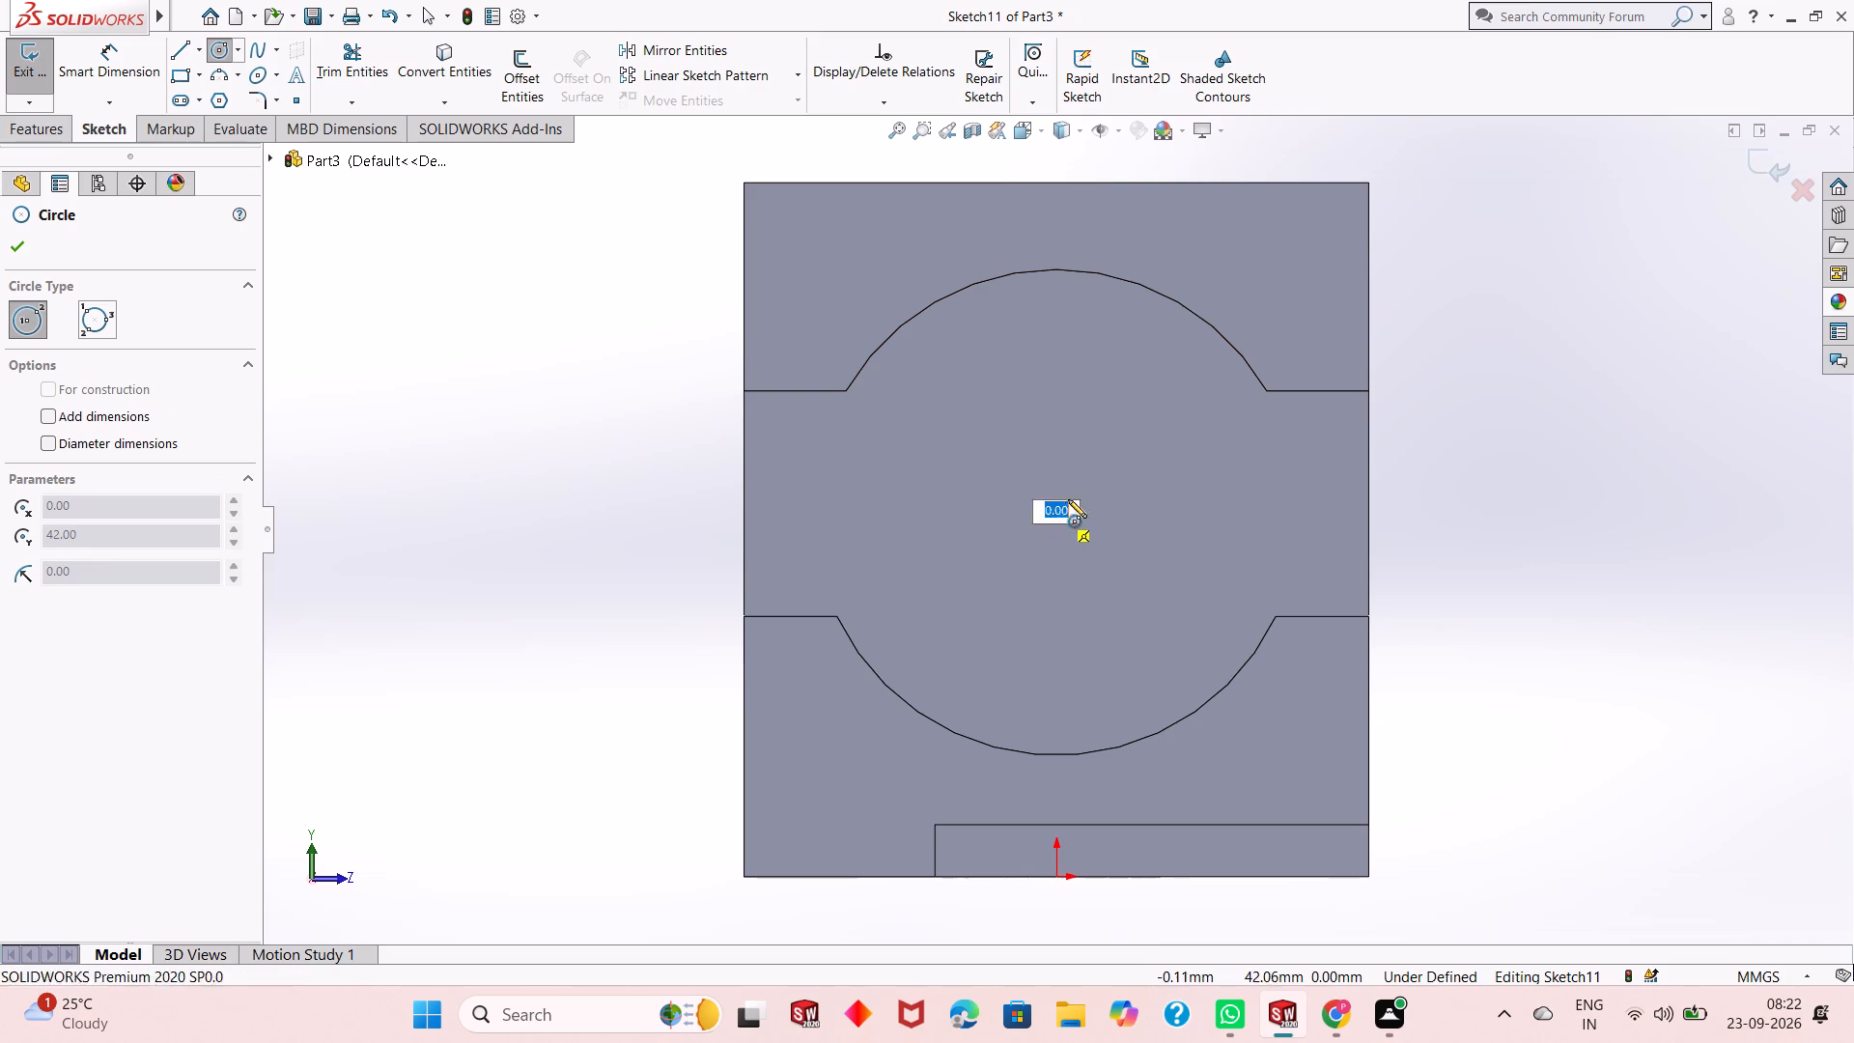
left_click(1130, 435)
right_click(520, 449)
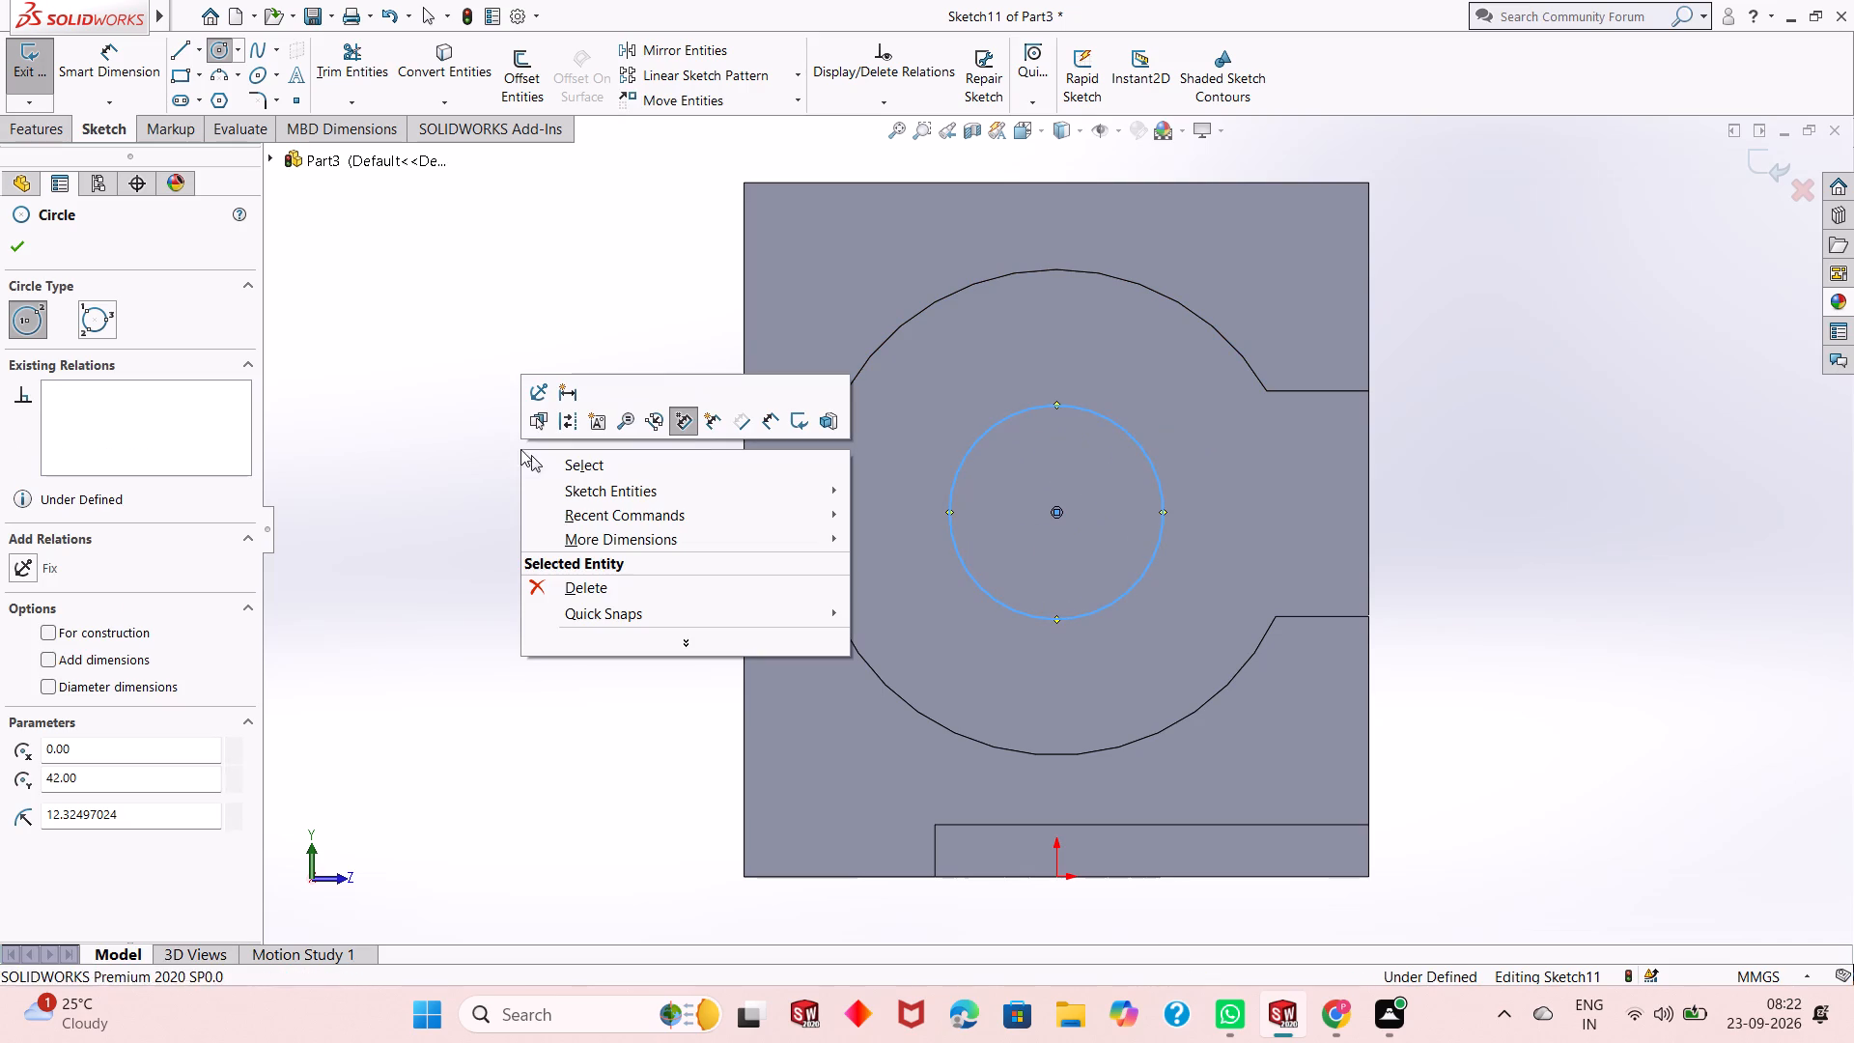
left_click(553, 457)
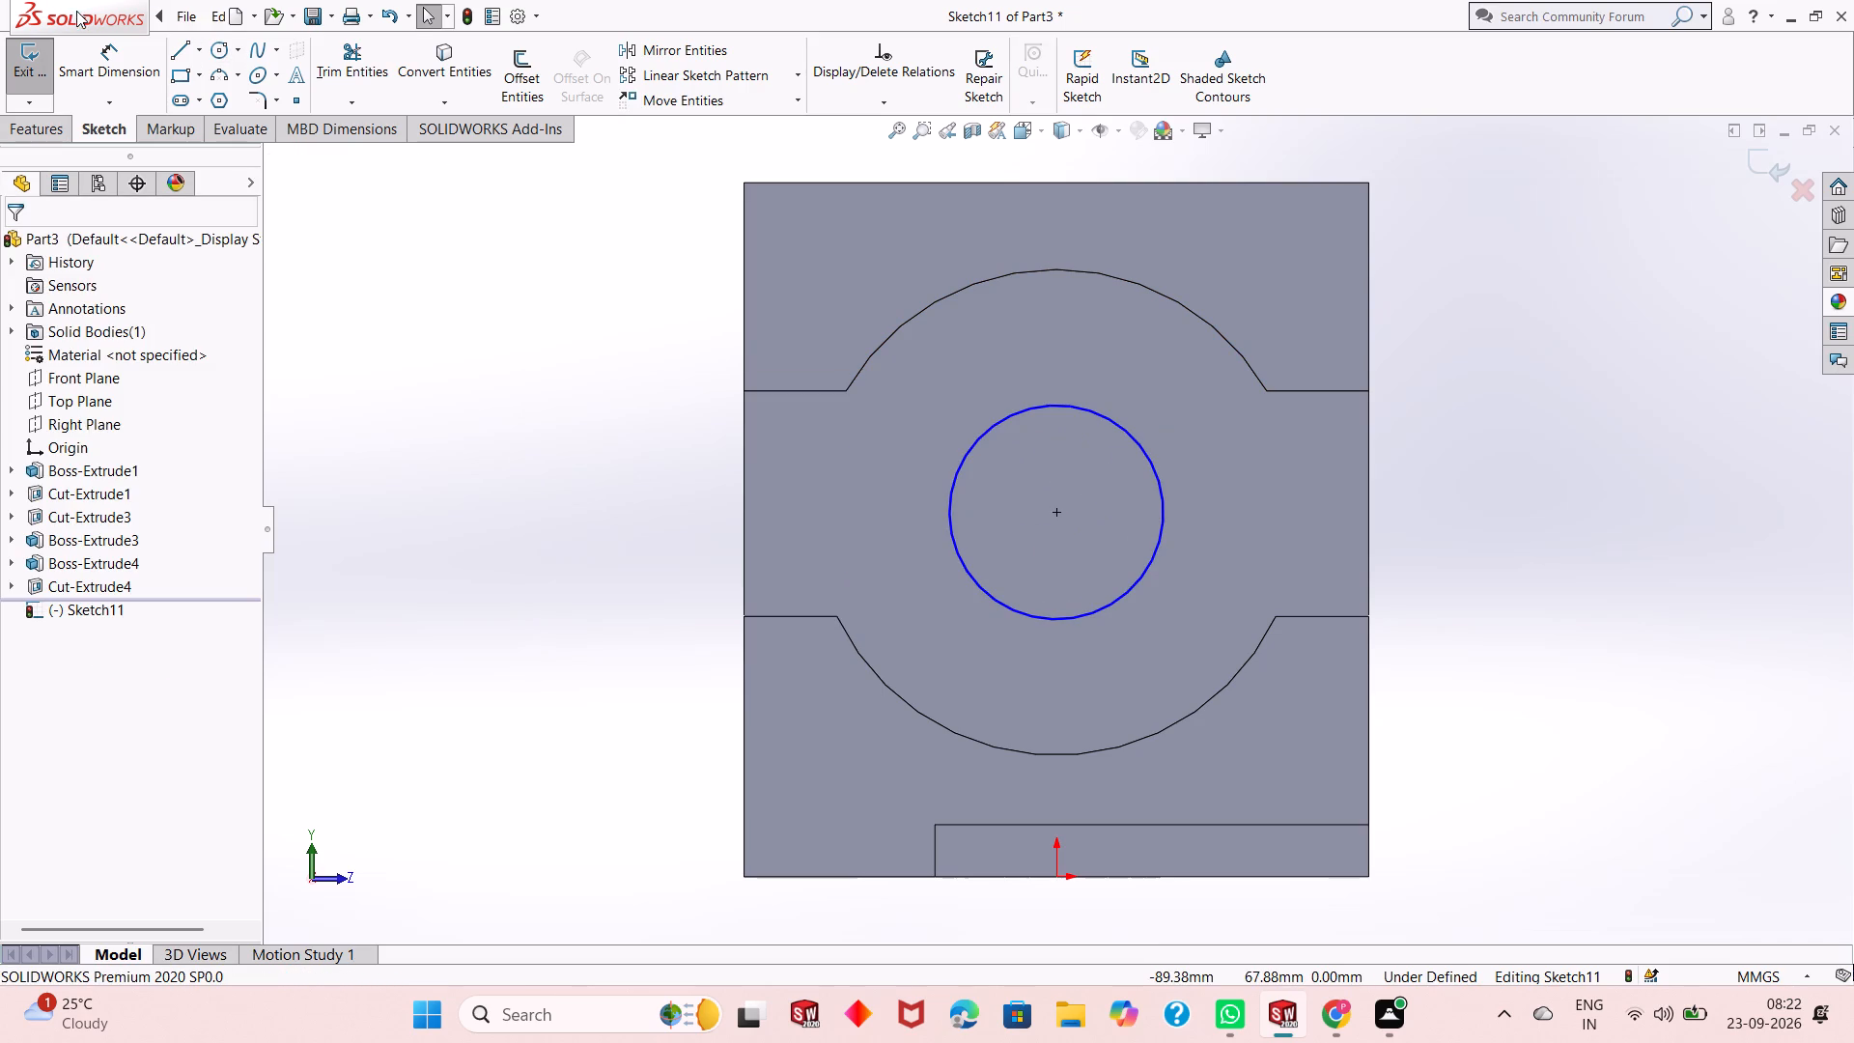
Dimension the new circle's diameter as 24 mm and finish dimensioning.
left_click(136, 79)
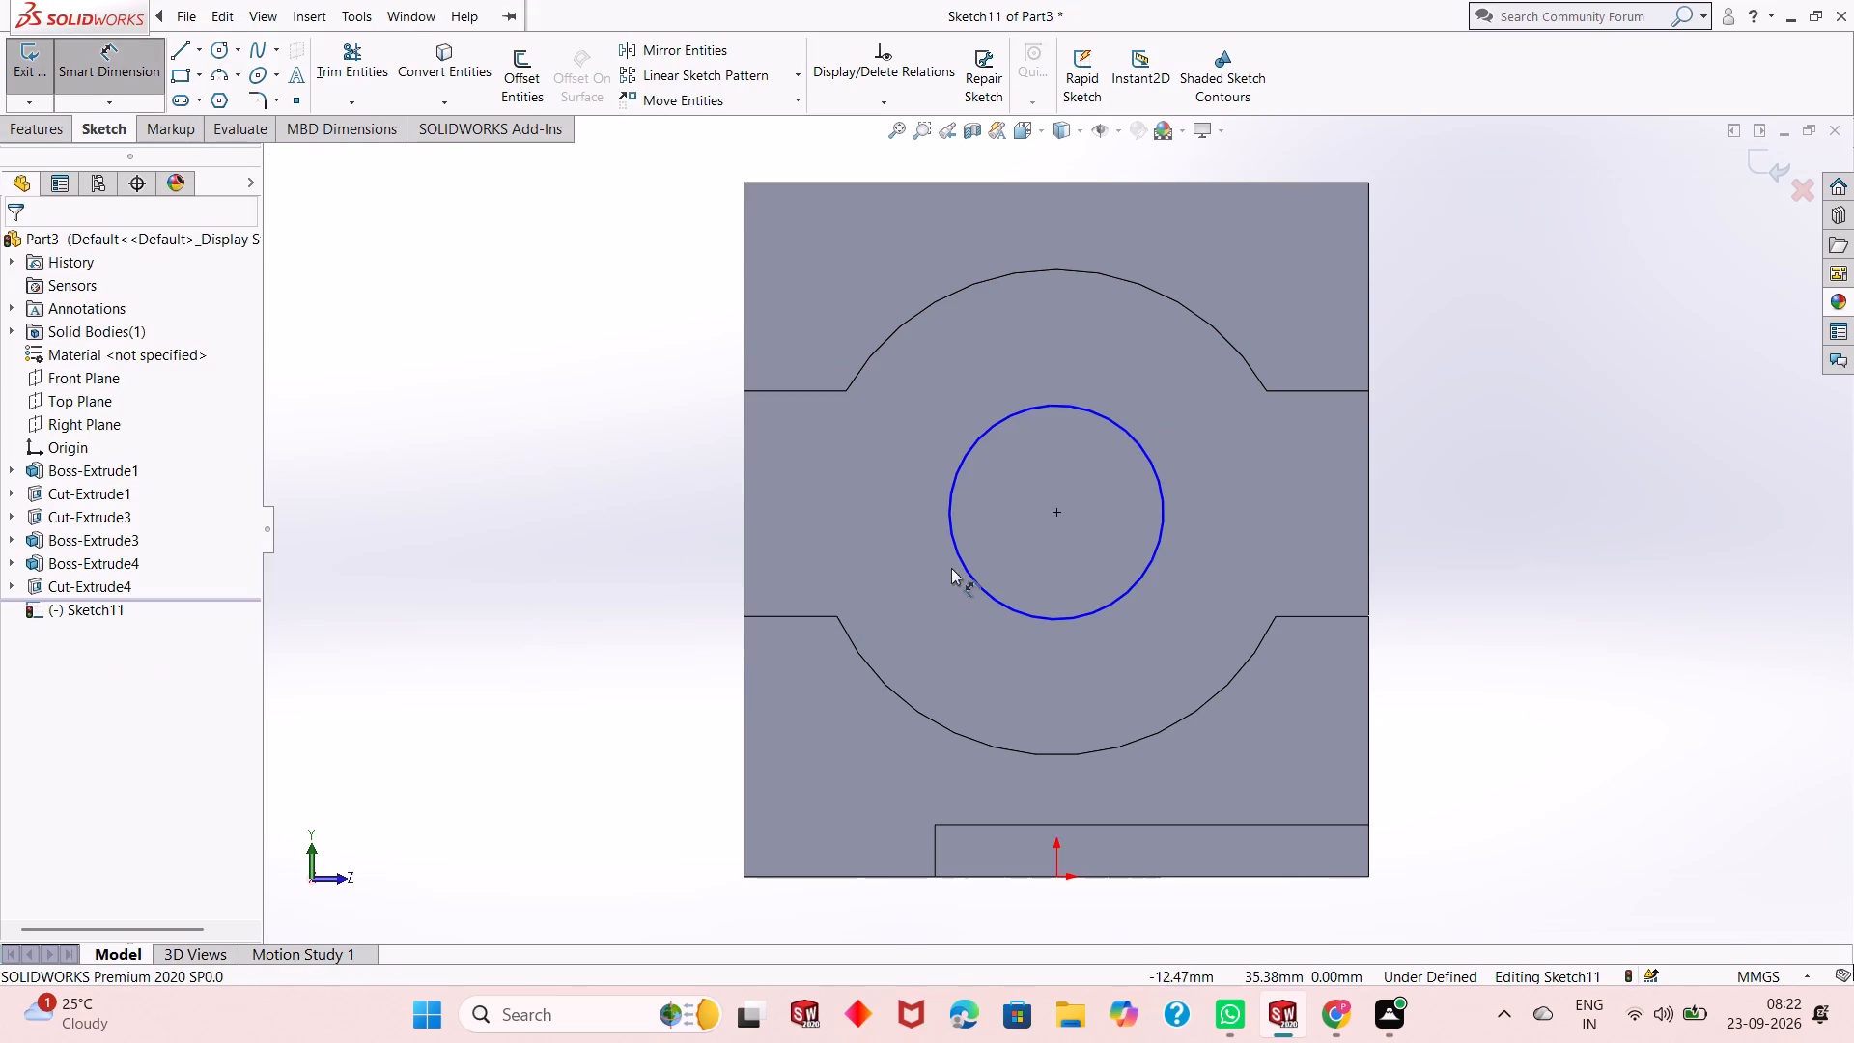
left_click(958, 556)
left_click(564, 791)
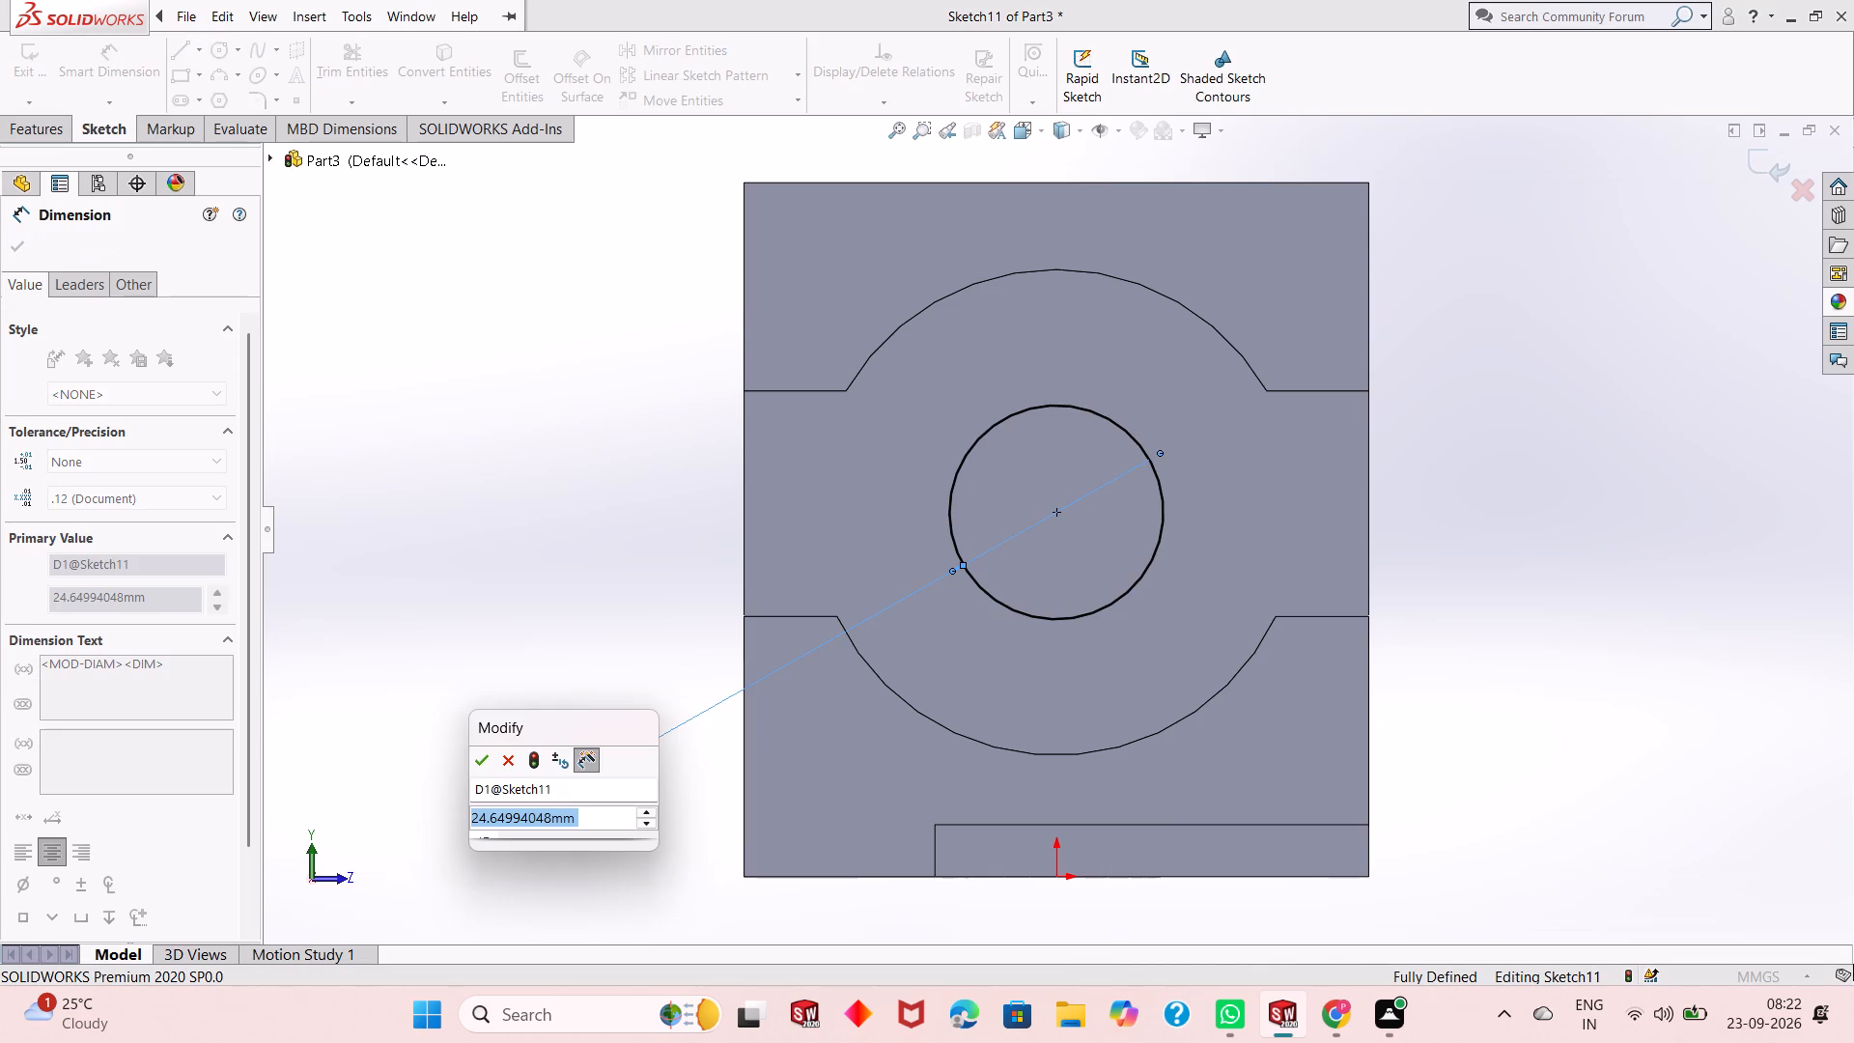
type("24")
key("Return")
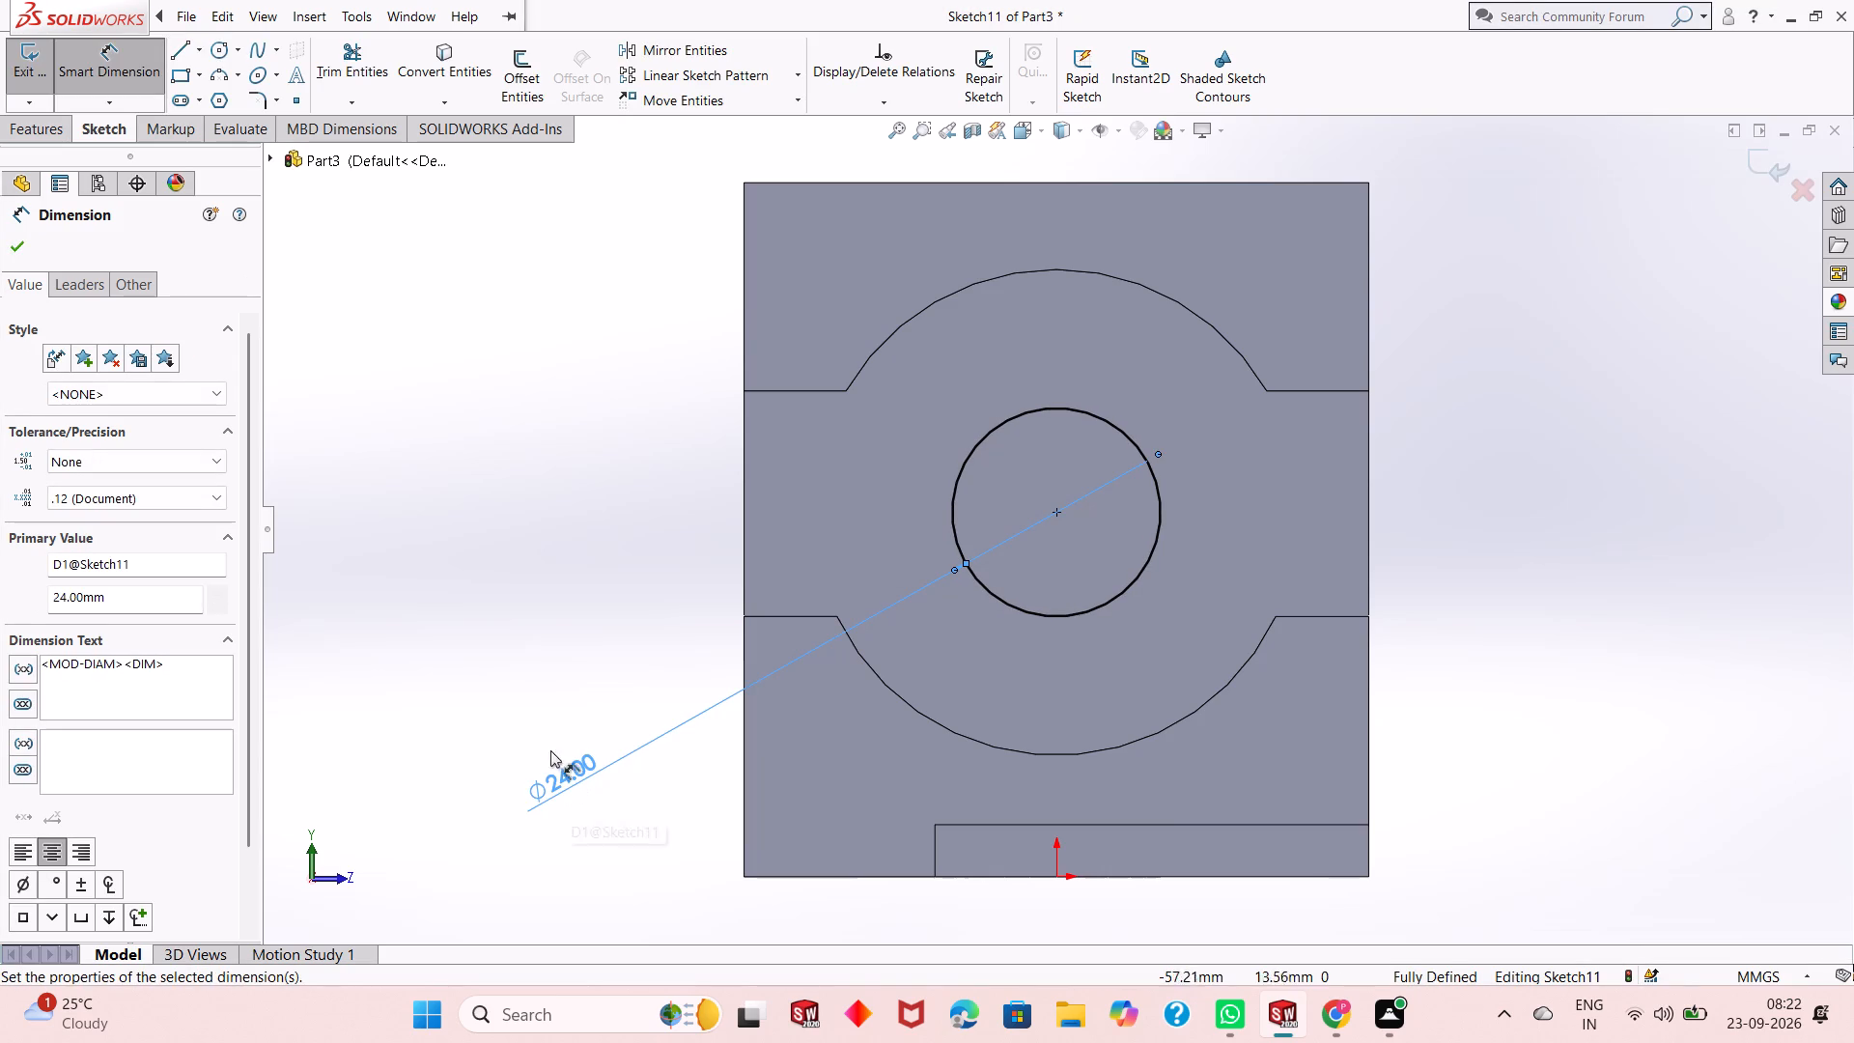
right_click(485, 536)
left_click(505, 592)
Cut-extrude the 24 mm circle Through All to make a hole through the upright wall.
scroll(506, 592, "up", 2)
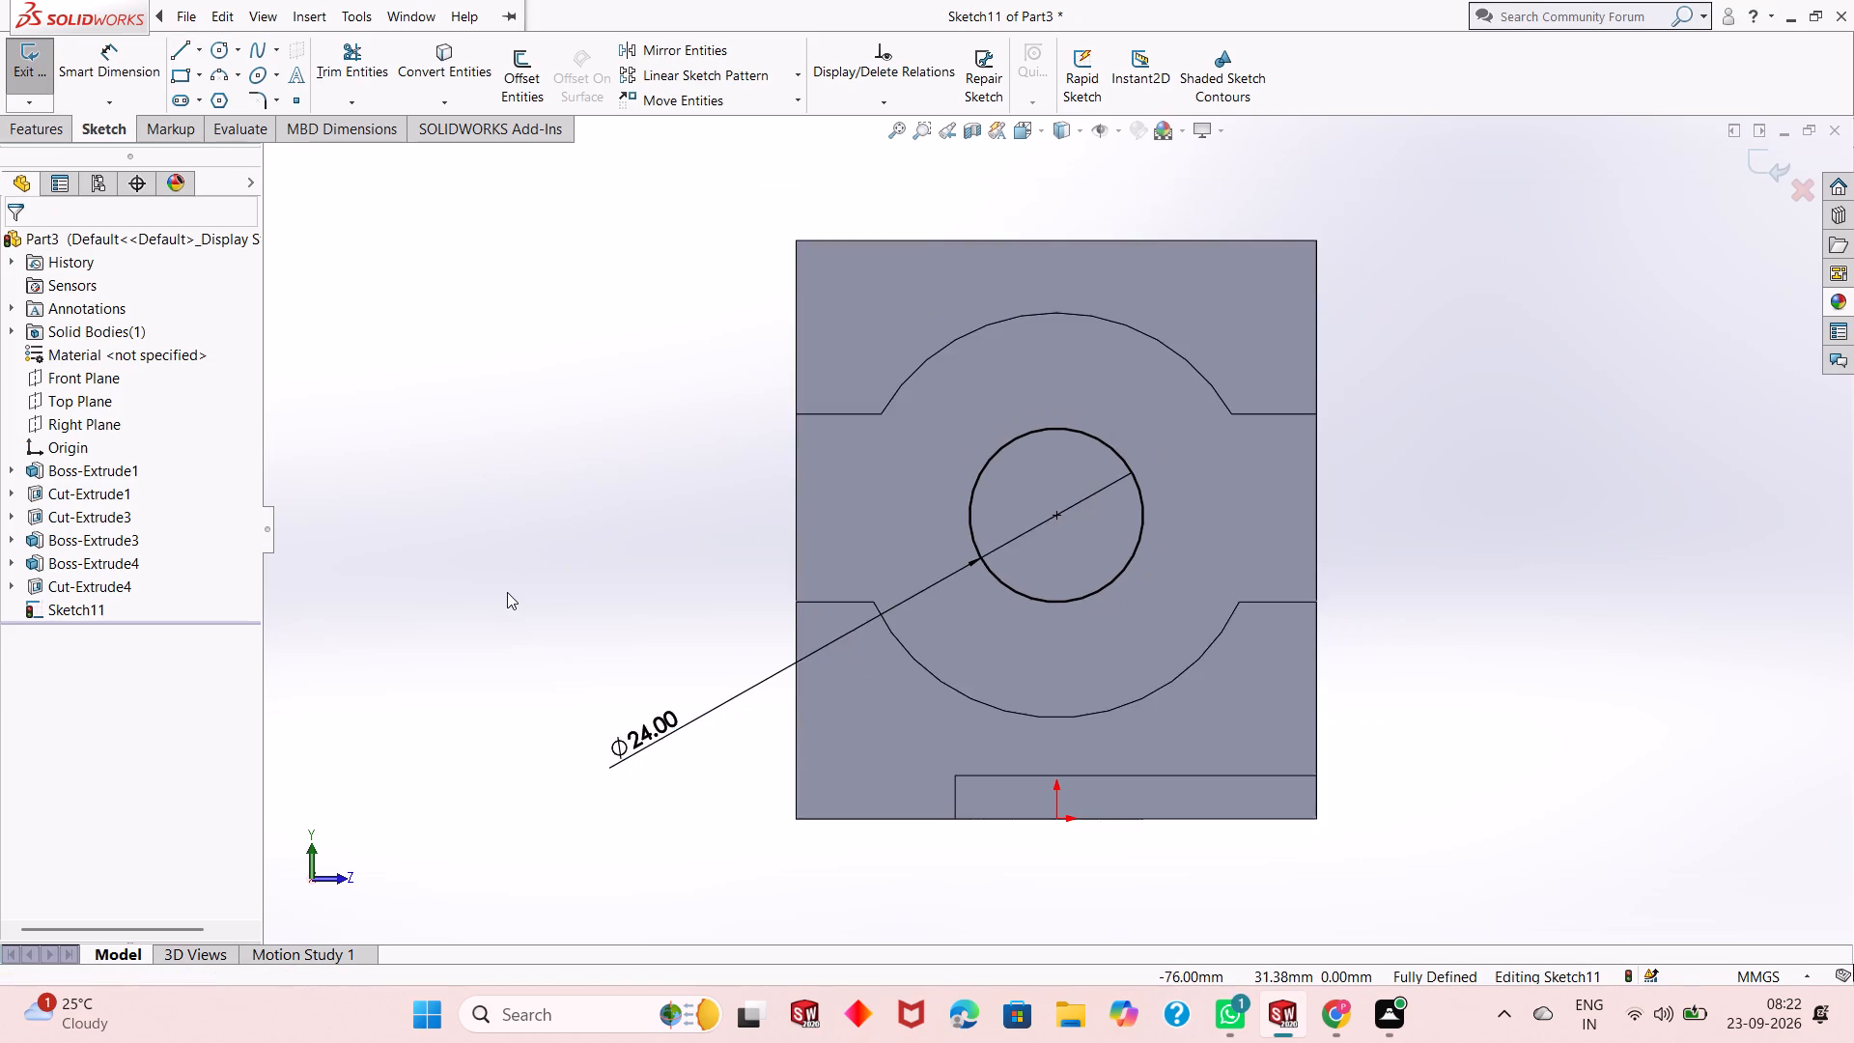
scroll(1007, 753, "down", 2)
scroll(497, 750, "up", 2)
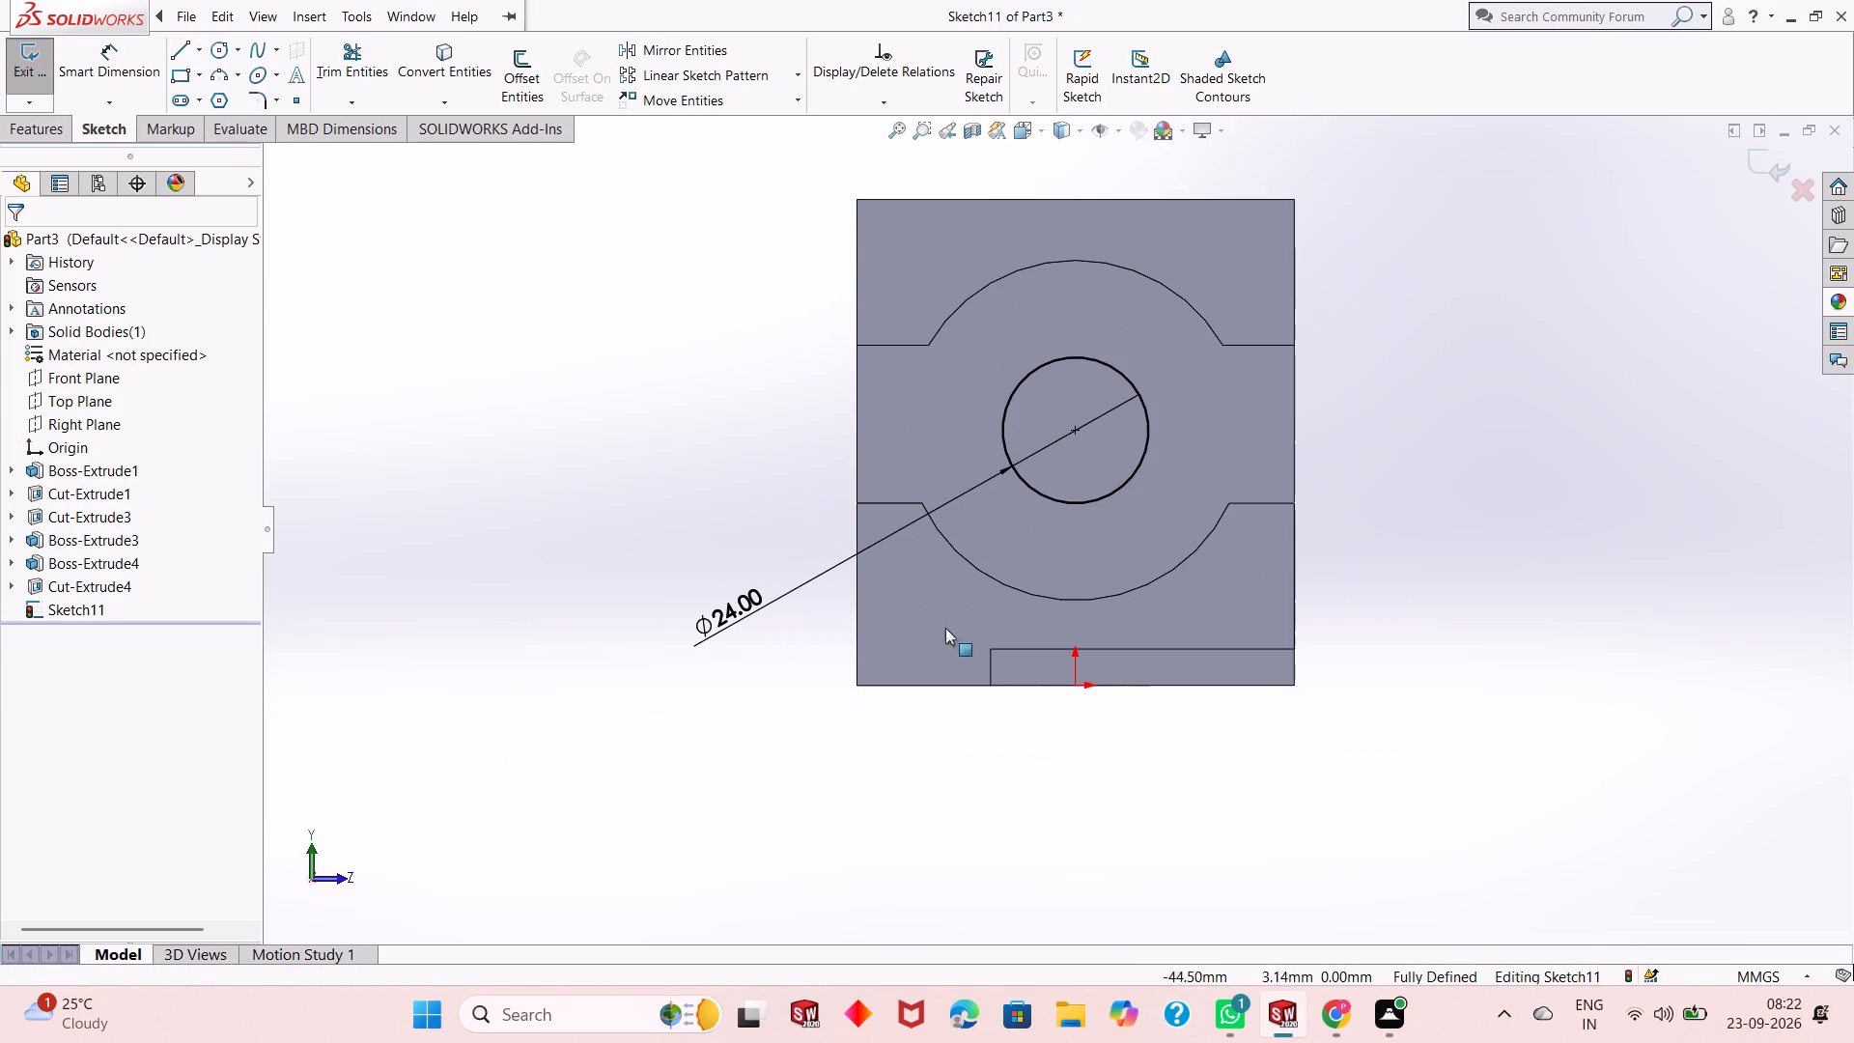
scroll(1240, 350, "down", 1)
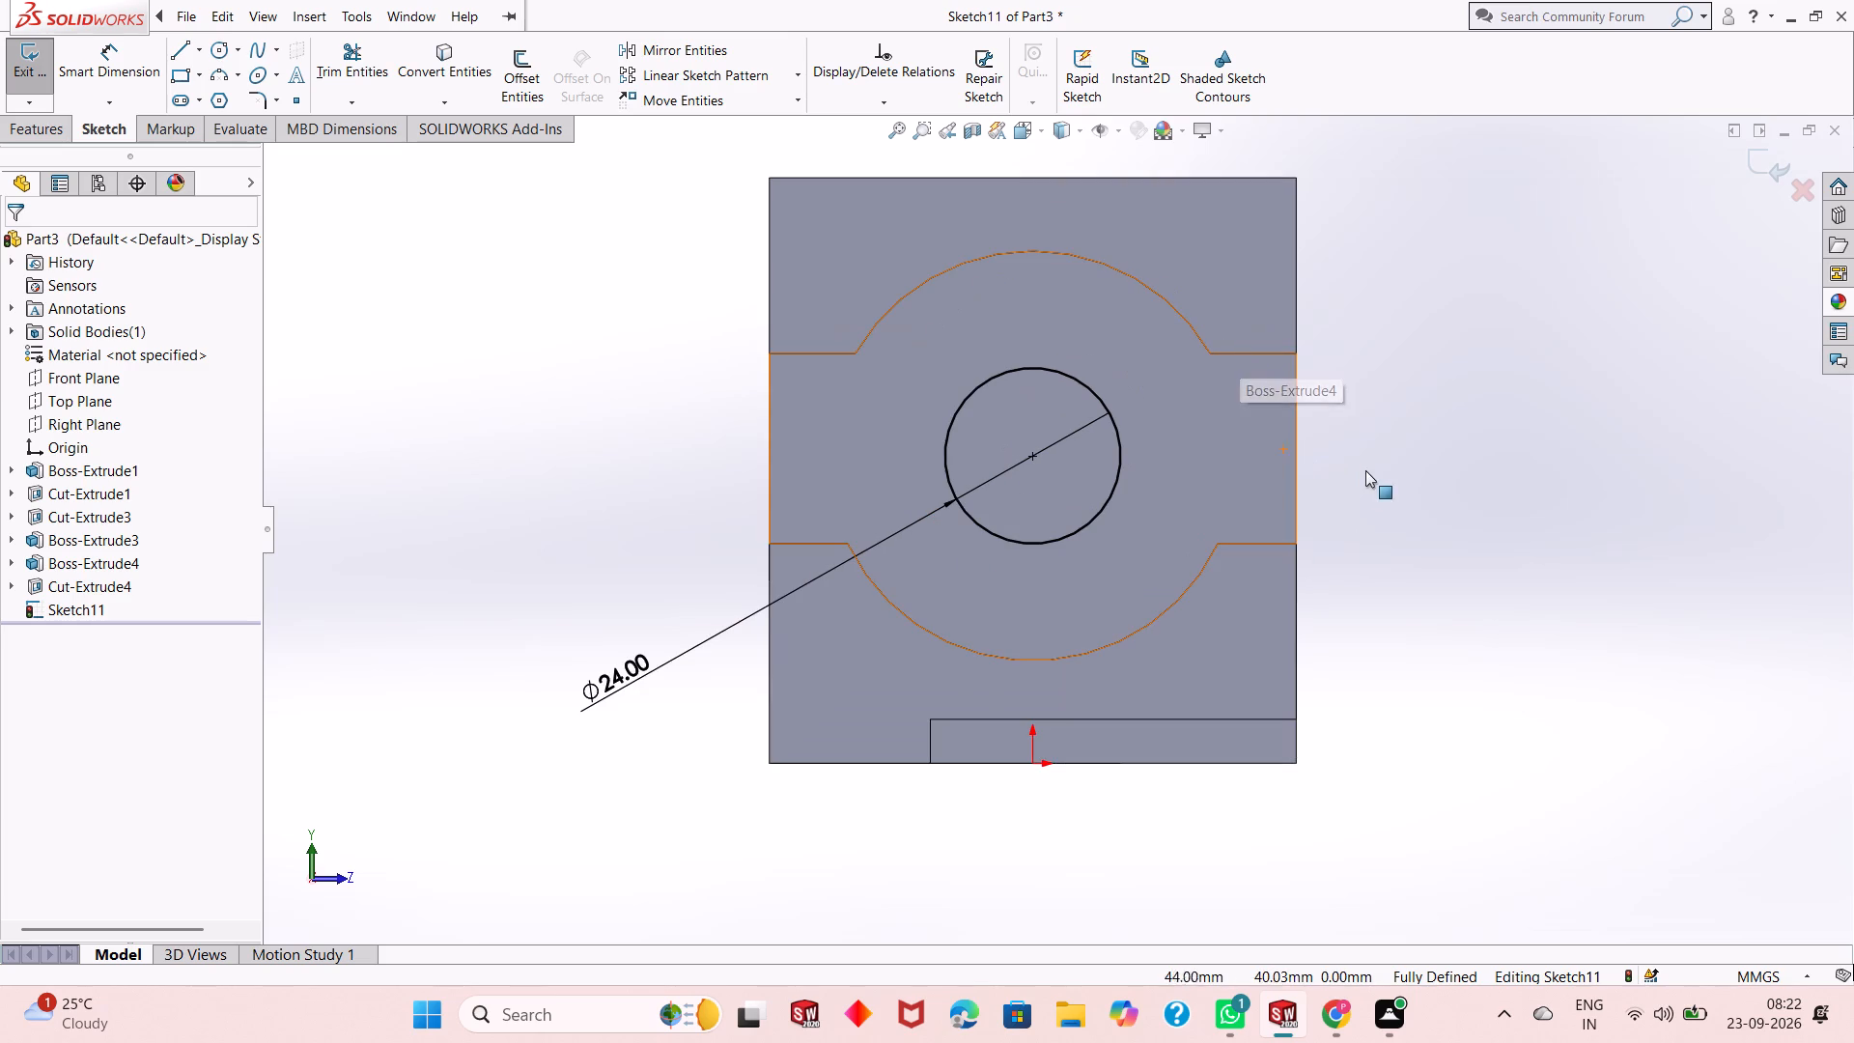
middle_click_drag(1370, 471, 1328, 490)
scroll(1250, 505, "up", 2)
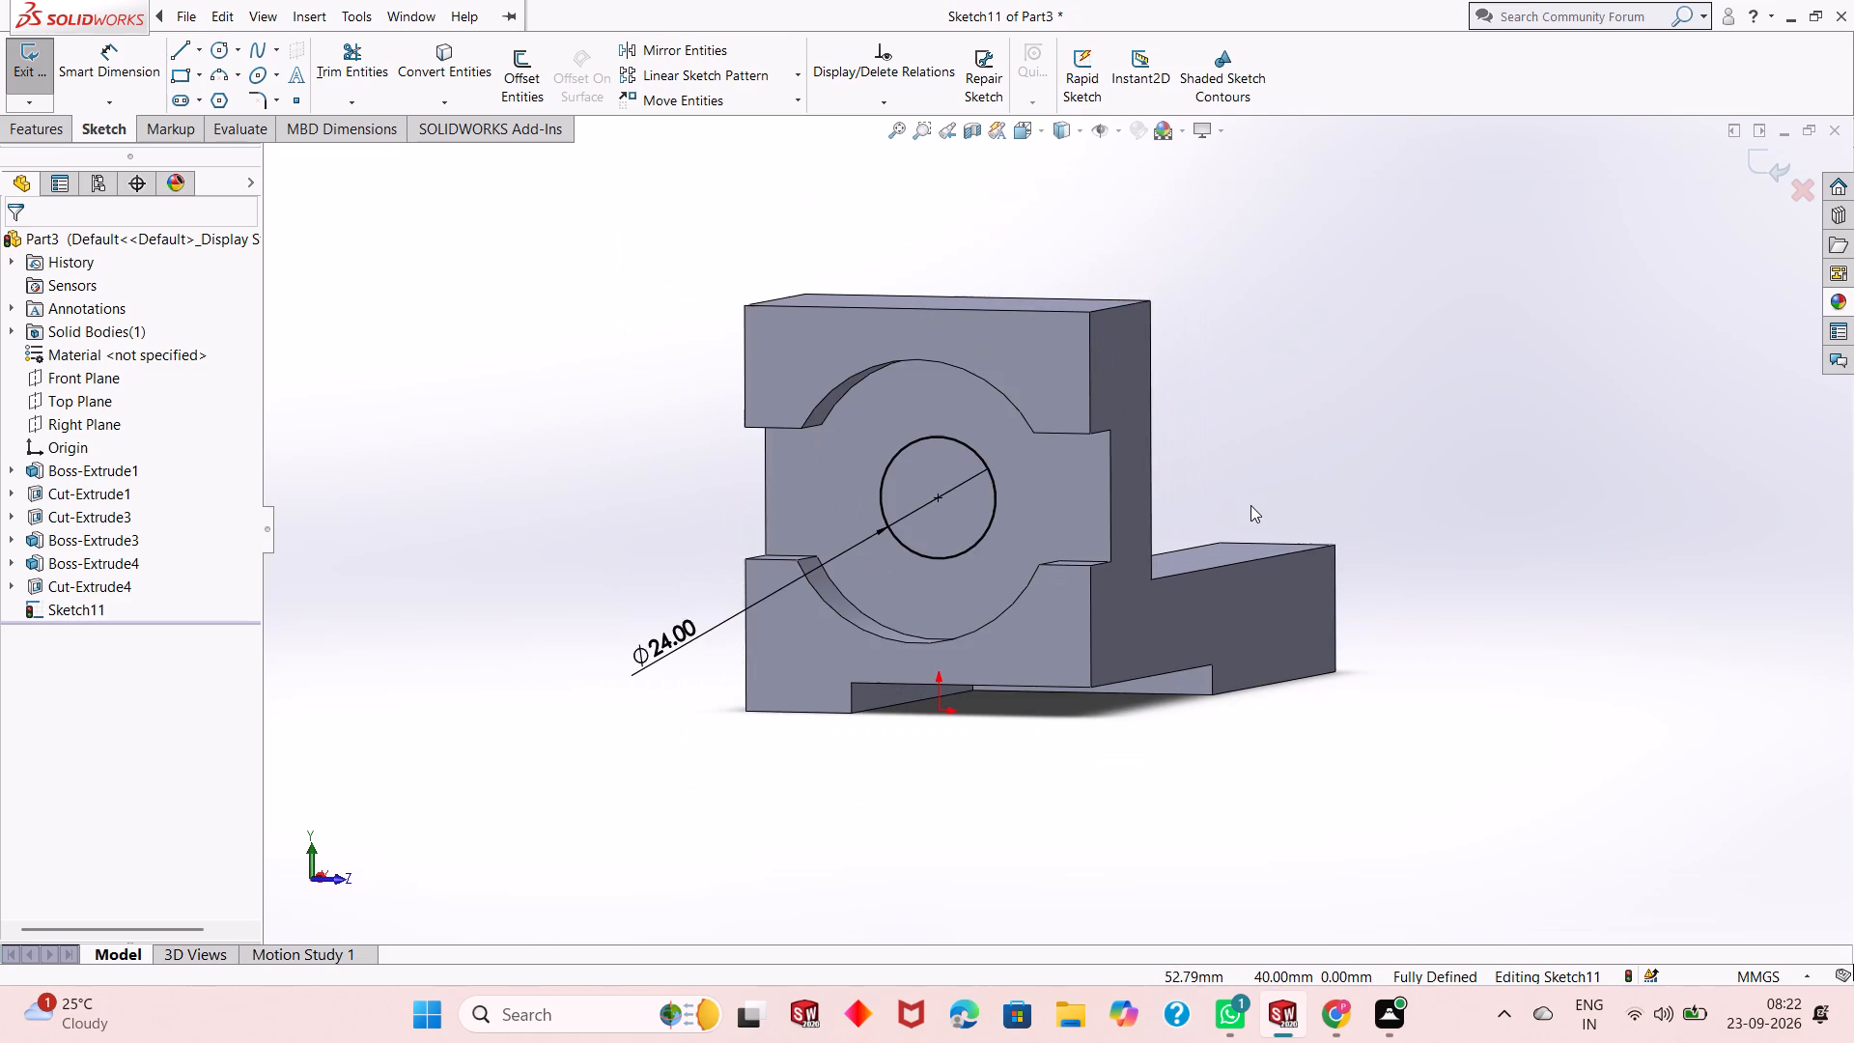
middle_click(1249, 506)
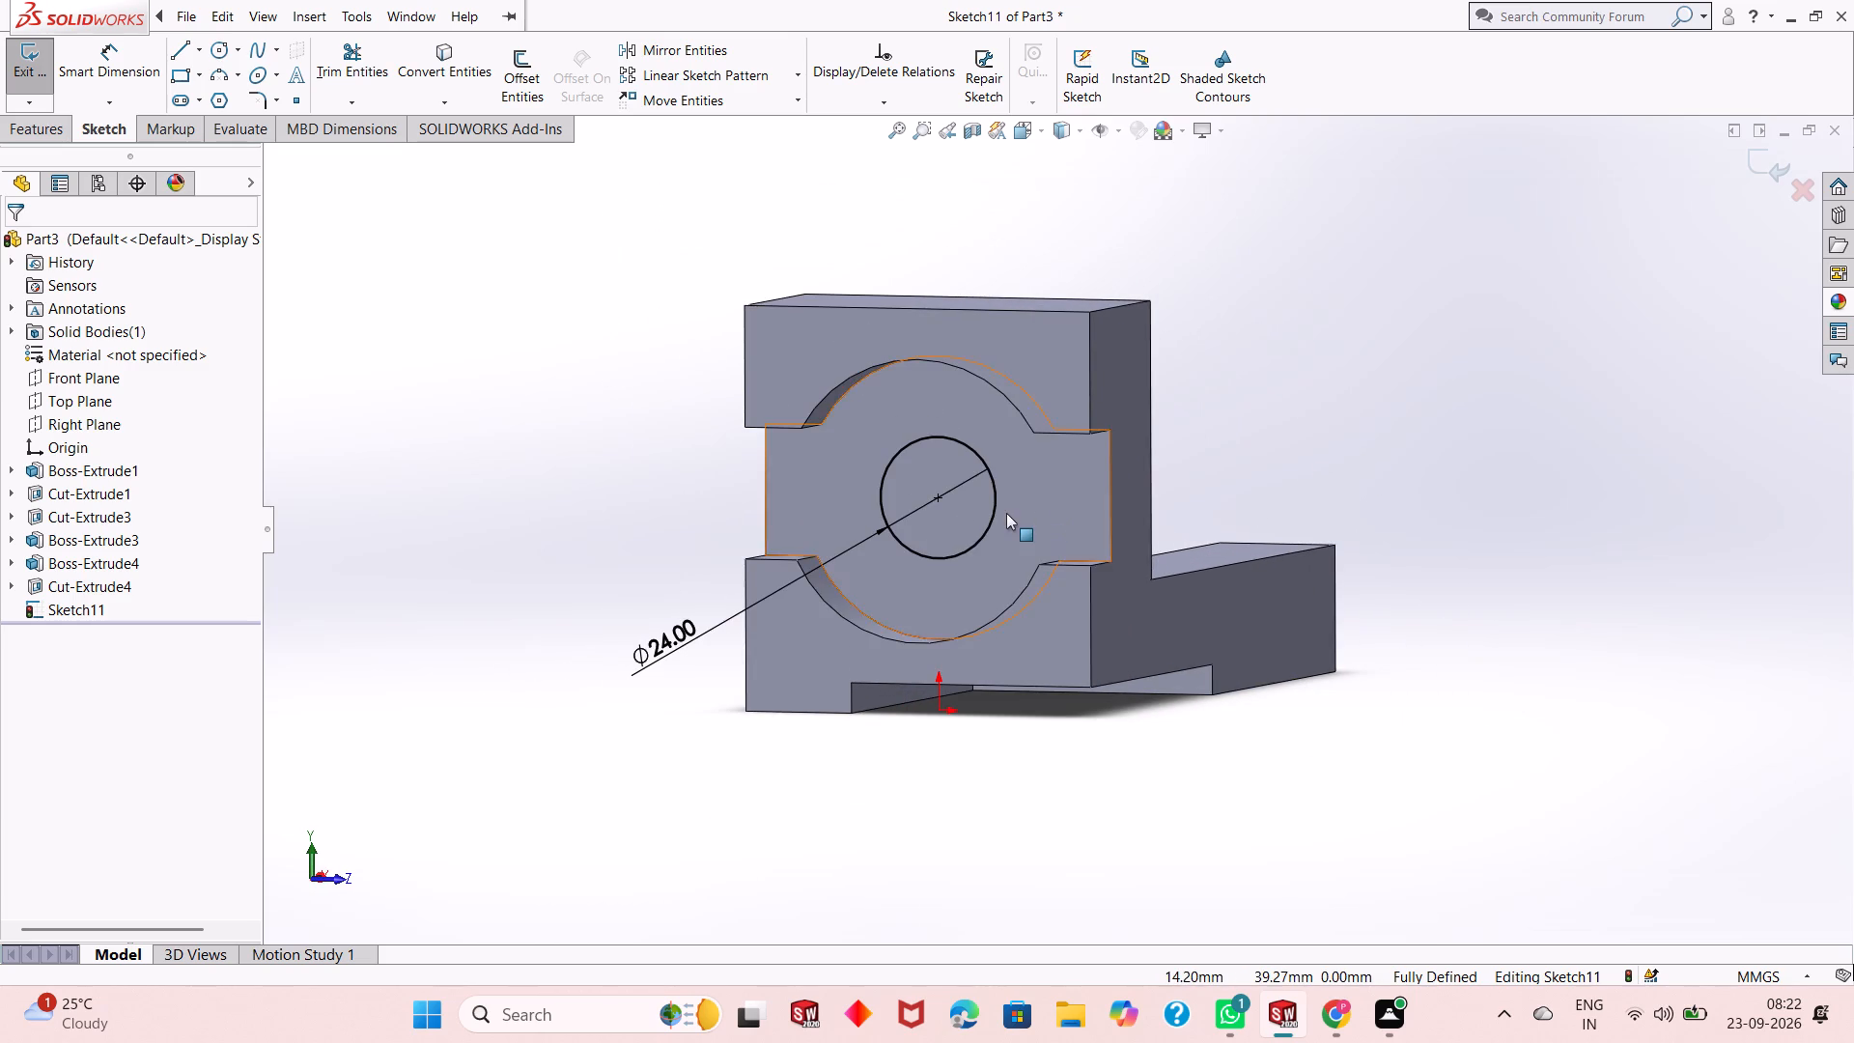
scroll(1006, 513, "up", 1)
scroll(1017, 513, "down", 3)
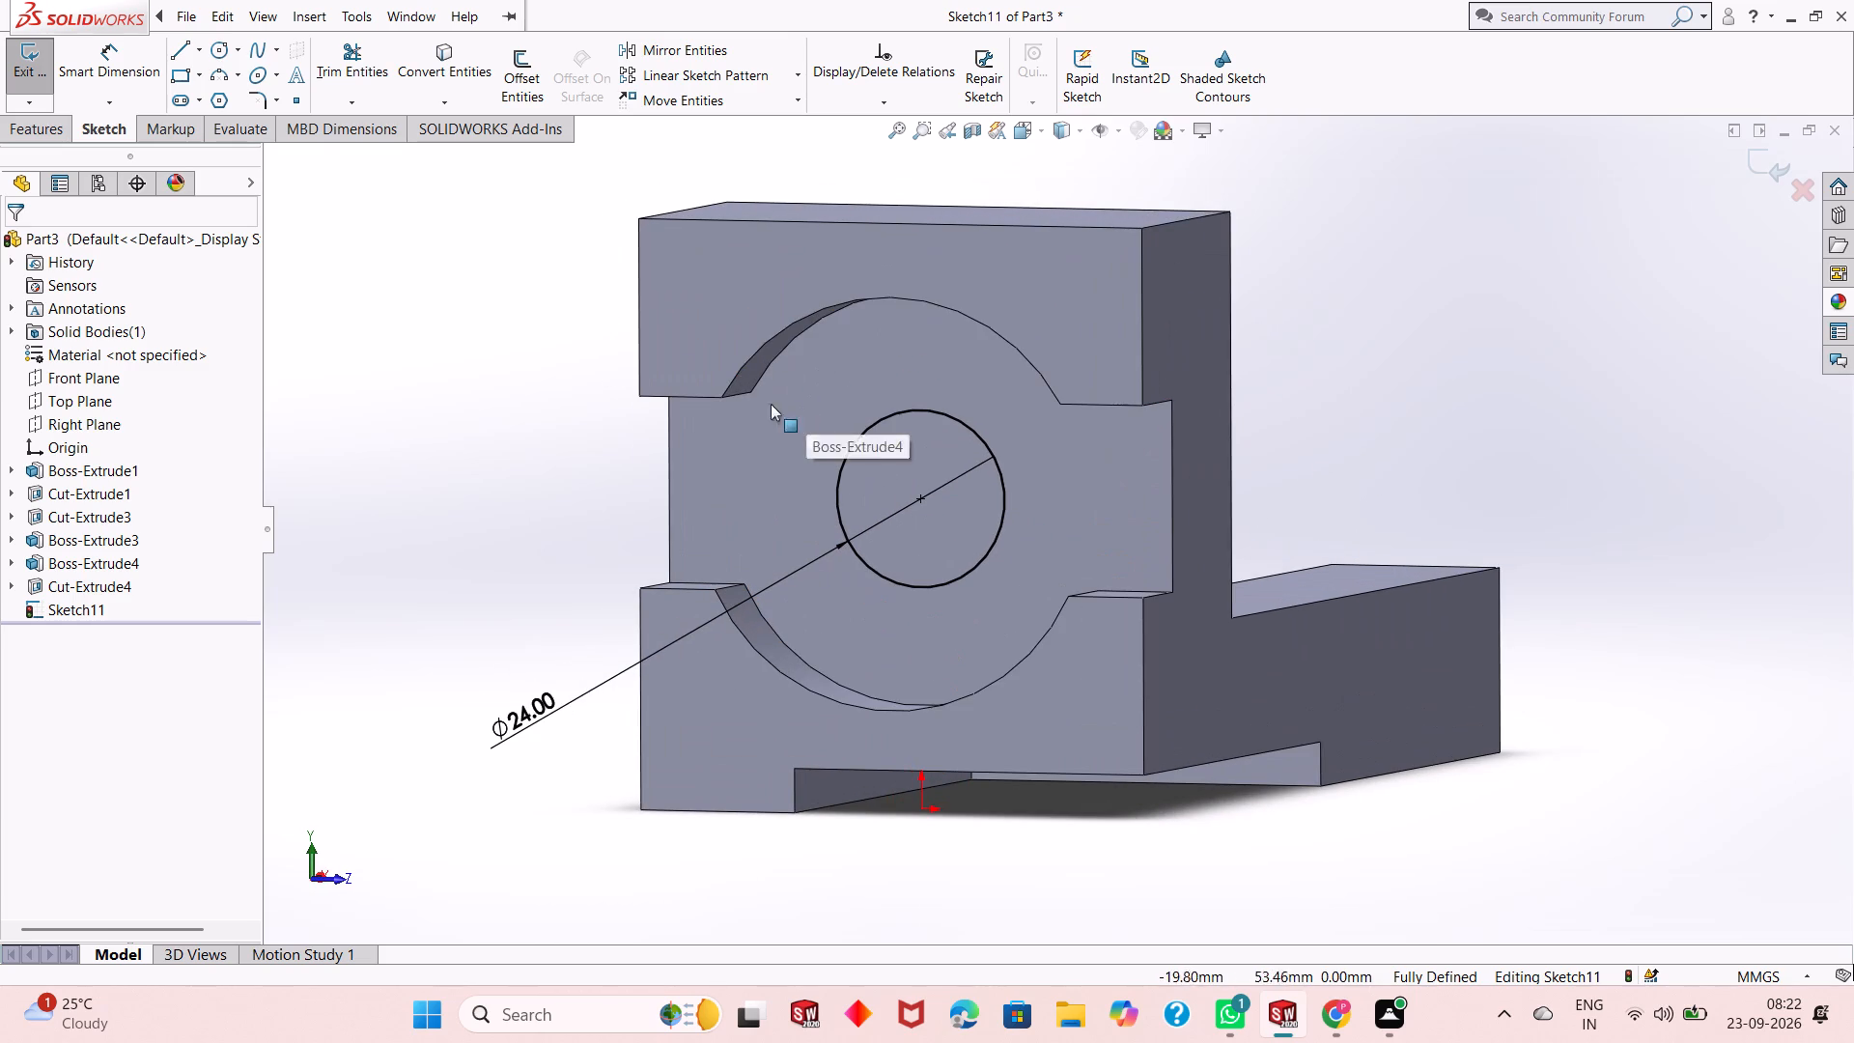
left_click(31, 127)
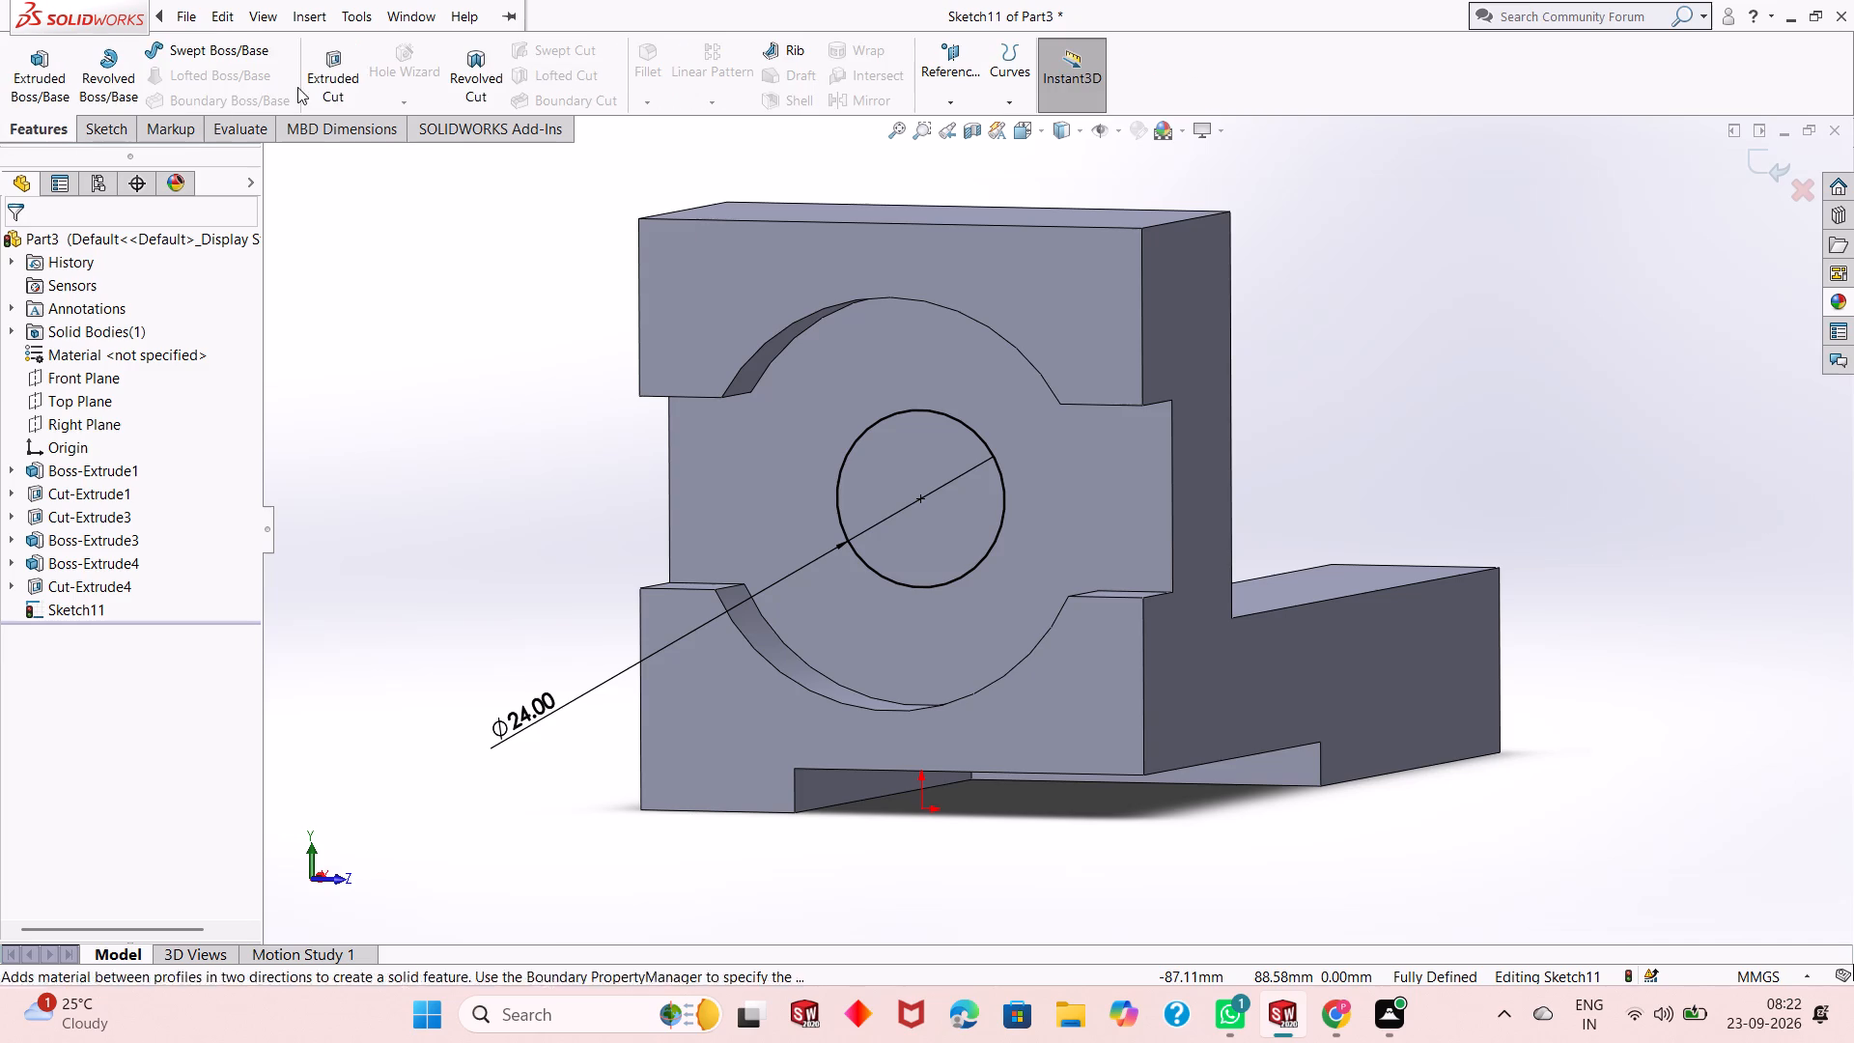
left_click(340, 64)
middle_click_drag(571, 532, 544, 535)
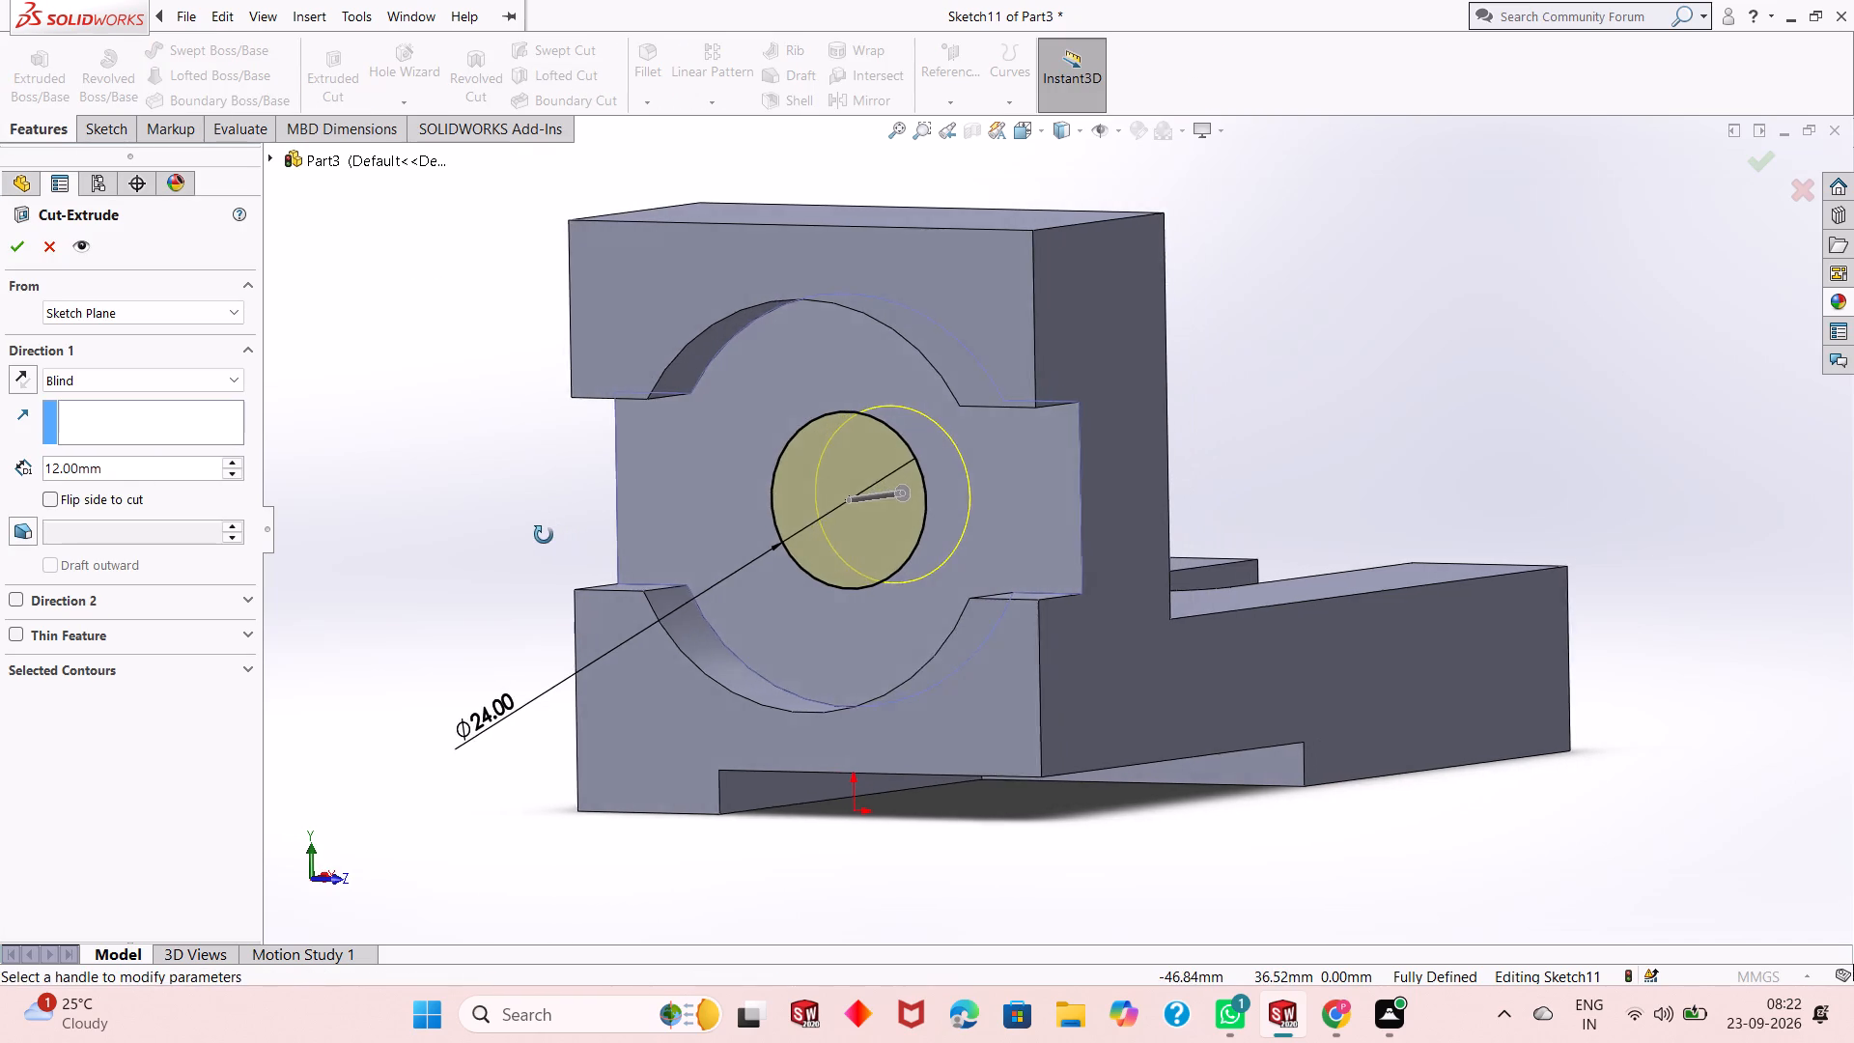
middle_click_drag(544, 535, 542, 535)
scroll(542, 535, "up", 2)
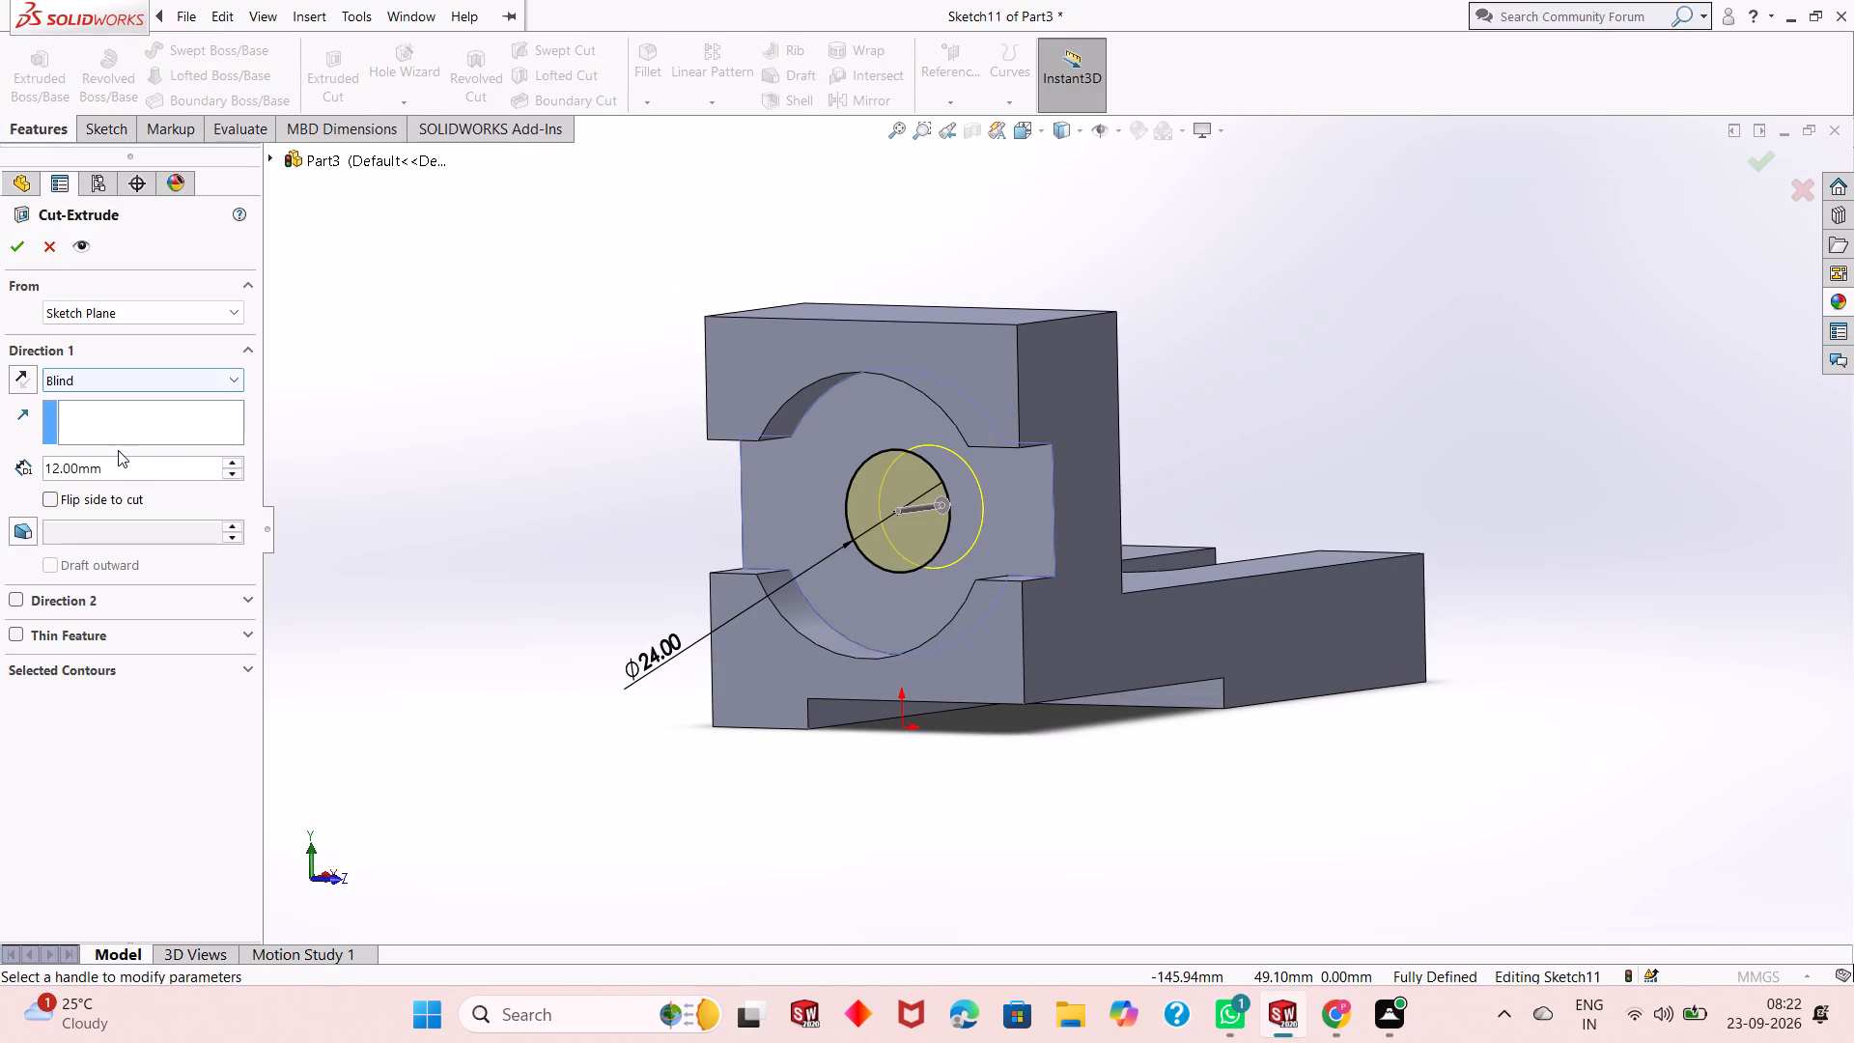
left_click(150, 384)
left_click(150, 420)
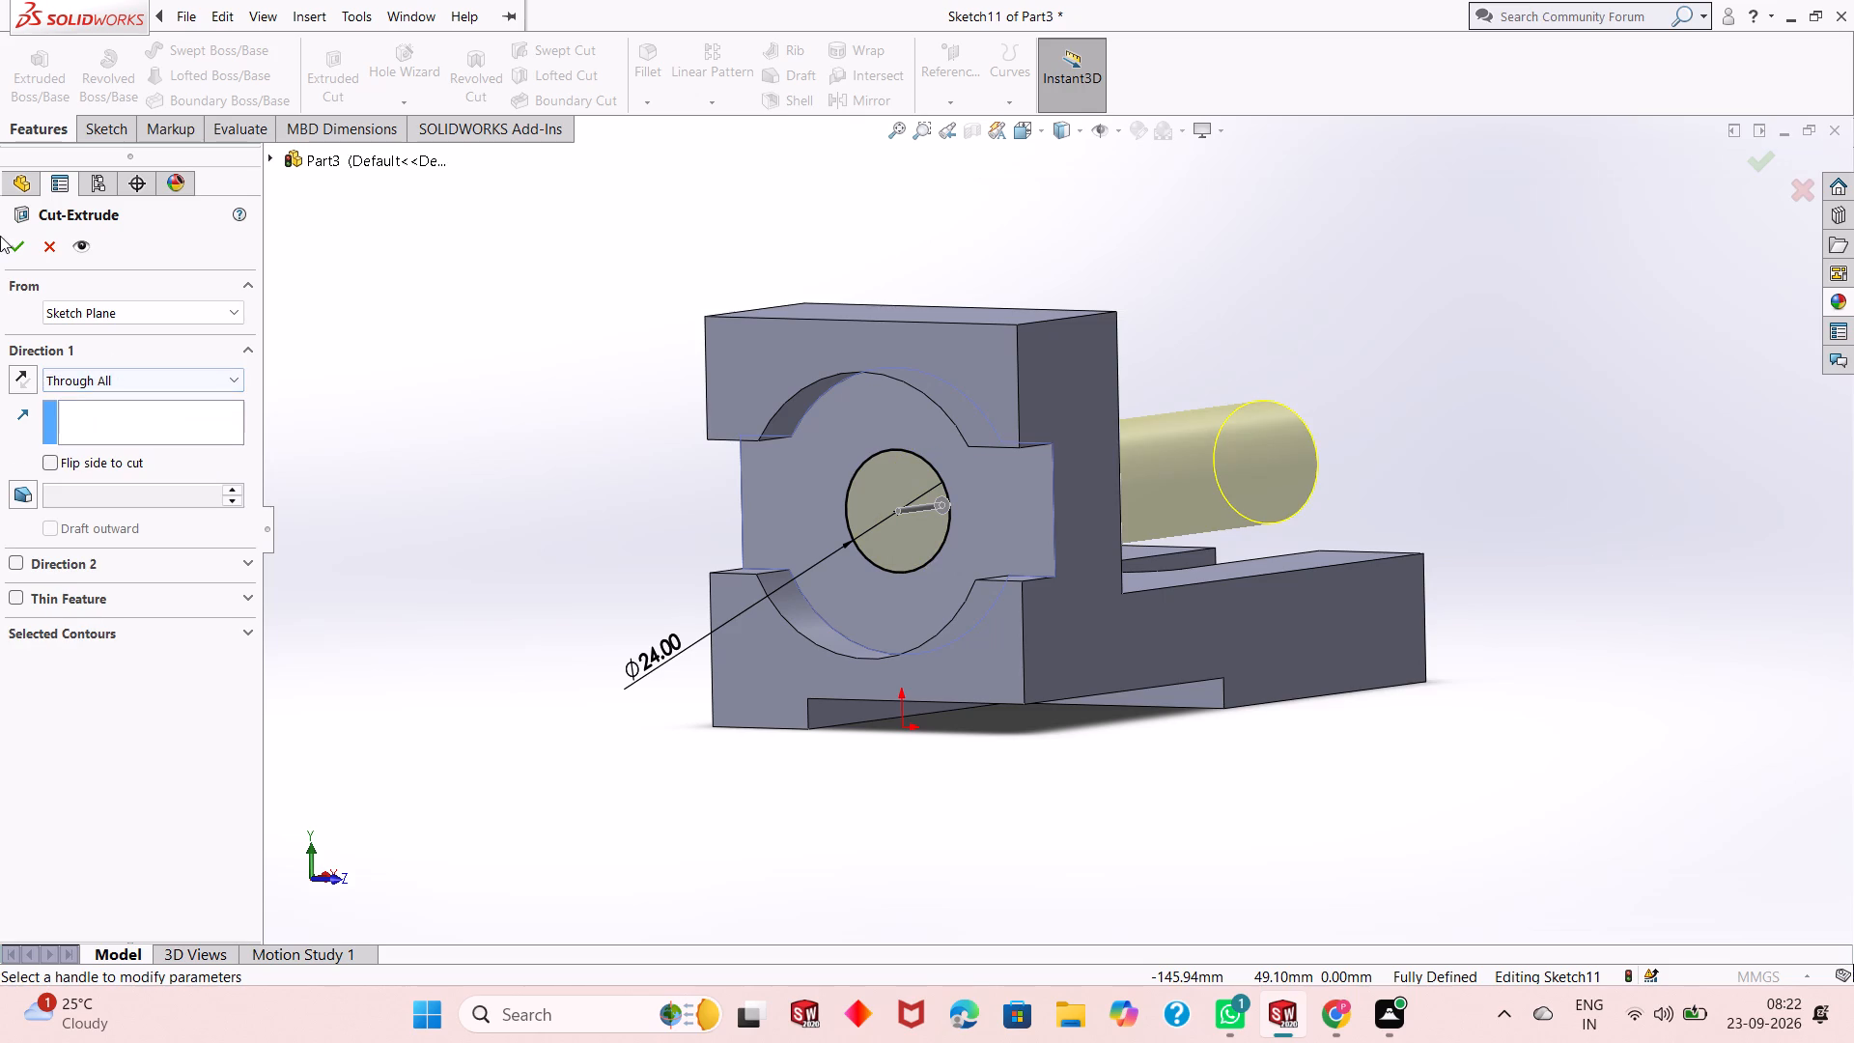
left_click(15, 246)
left_click(589, 541)
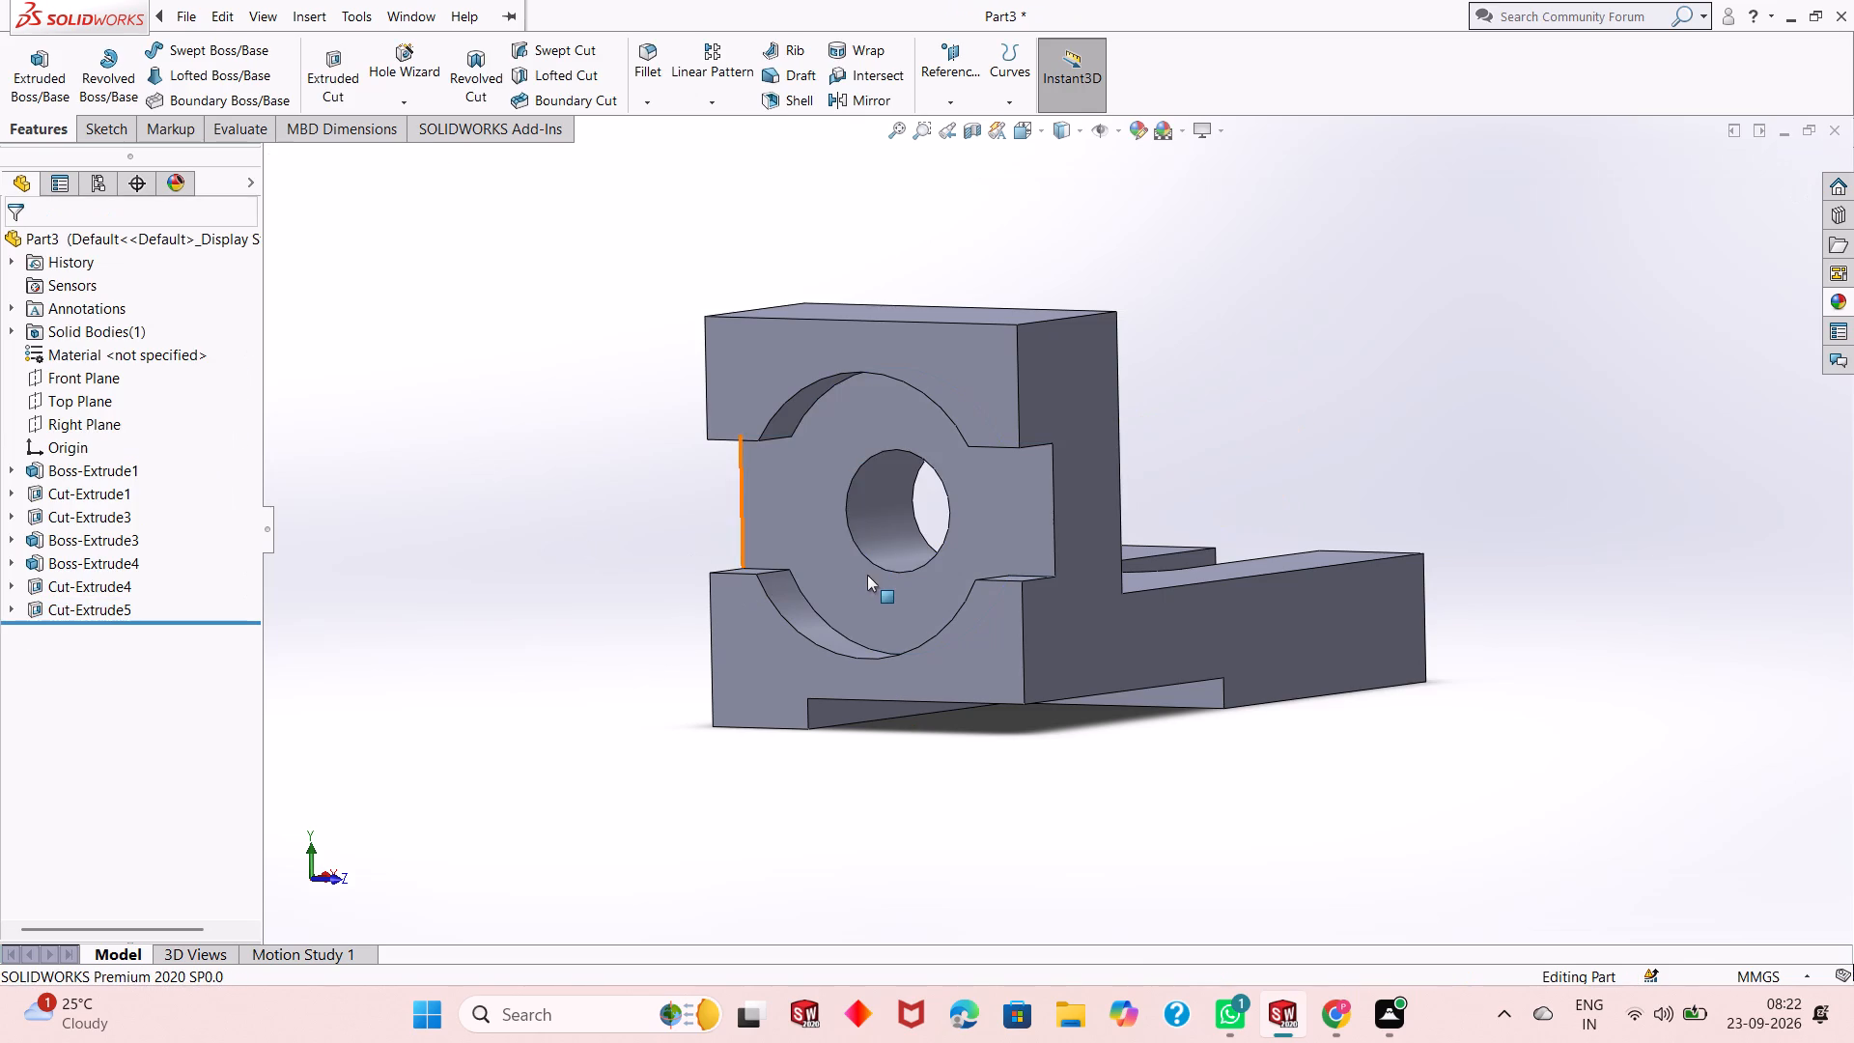
Examine the through hole, circular recess, slot and underside of the part from the front, back, both sides and below.
middle_click_drag(871, 578, 916, 576)
scroll(917, 574, "down", 3)
middle_click_drag(916, 575, 902, 583)
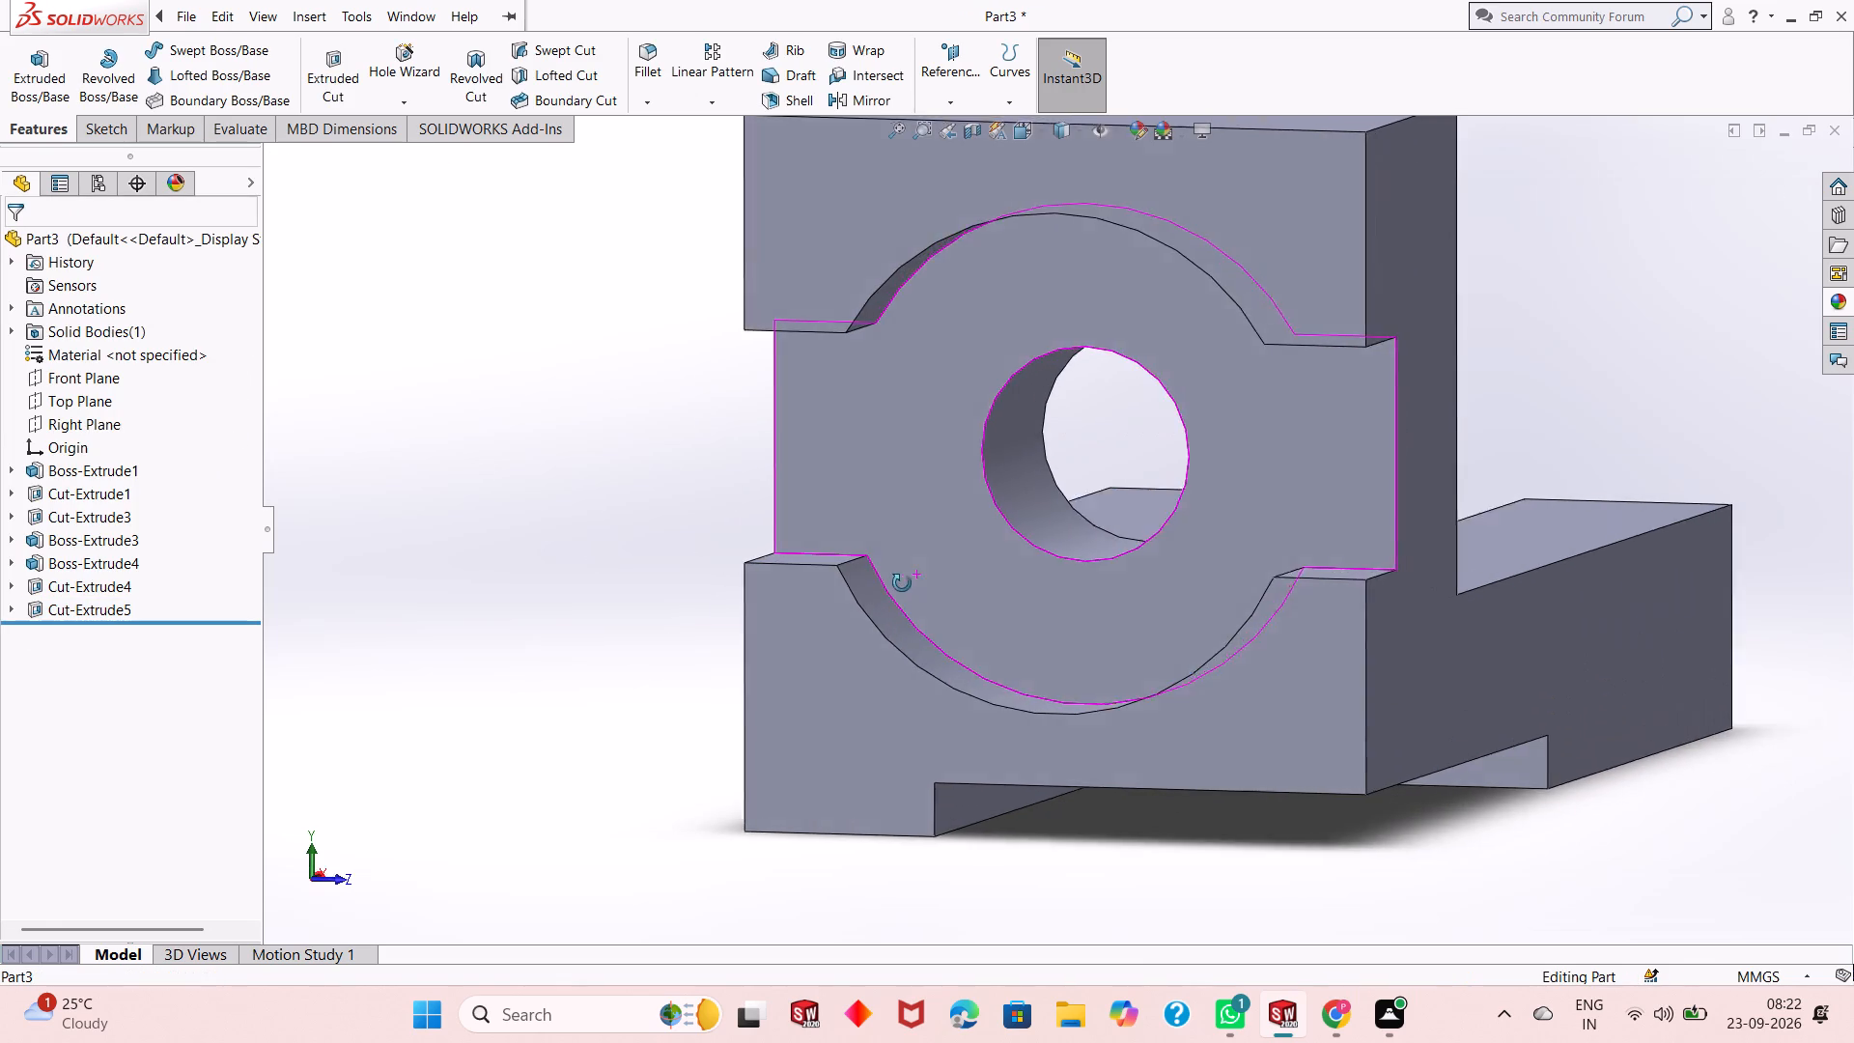
middle_click_drag(902, 583, 863, 597)
scroll(806, 590, "up", 4)
scroll(1515, 549, "down", 2)
middle_click_drag(1168, 551, 1169, 549)
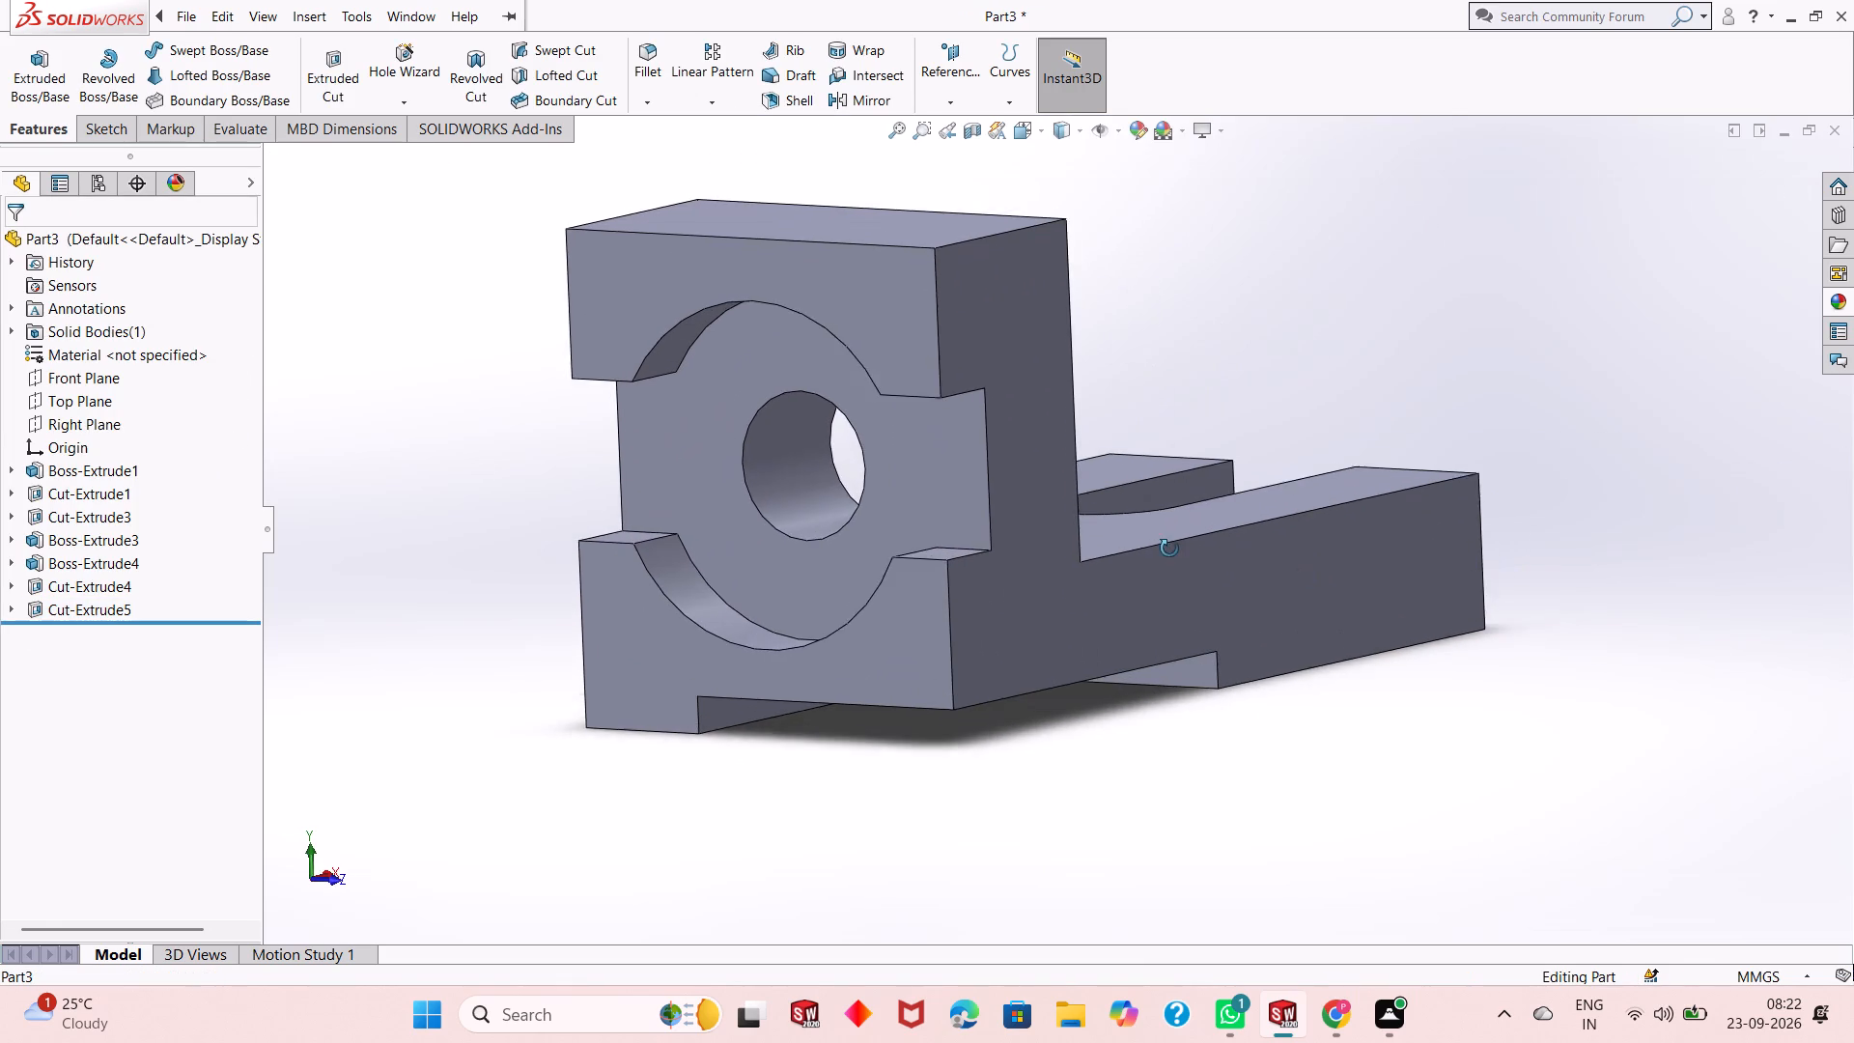
middle_click_drag(1169, 549, 1183, 522)
scroll(1117, 495, "up", 1)
middle_click_drag(1120, 451, 1127, 459)
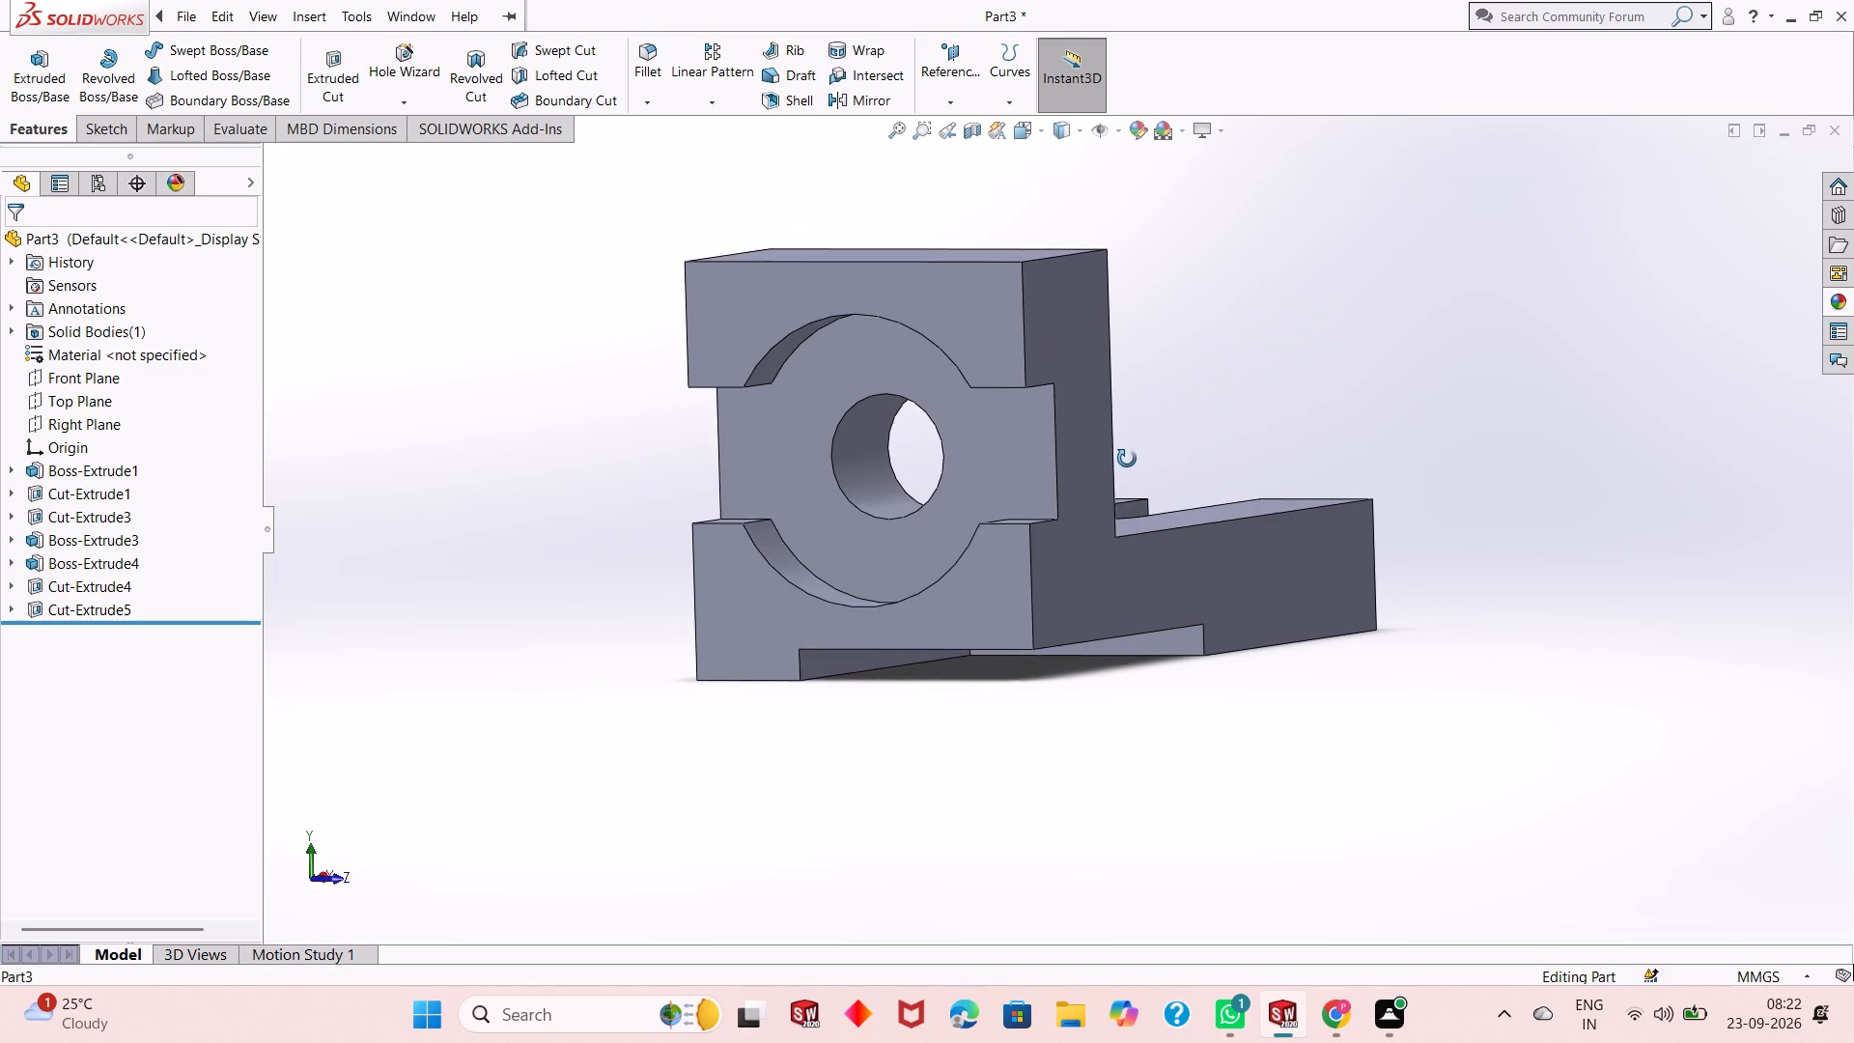
middle_click_drag(1127, 459, 1120, 488)
middle_click_drag(1120, 488, 1113, 464)
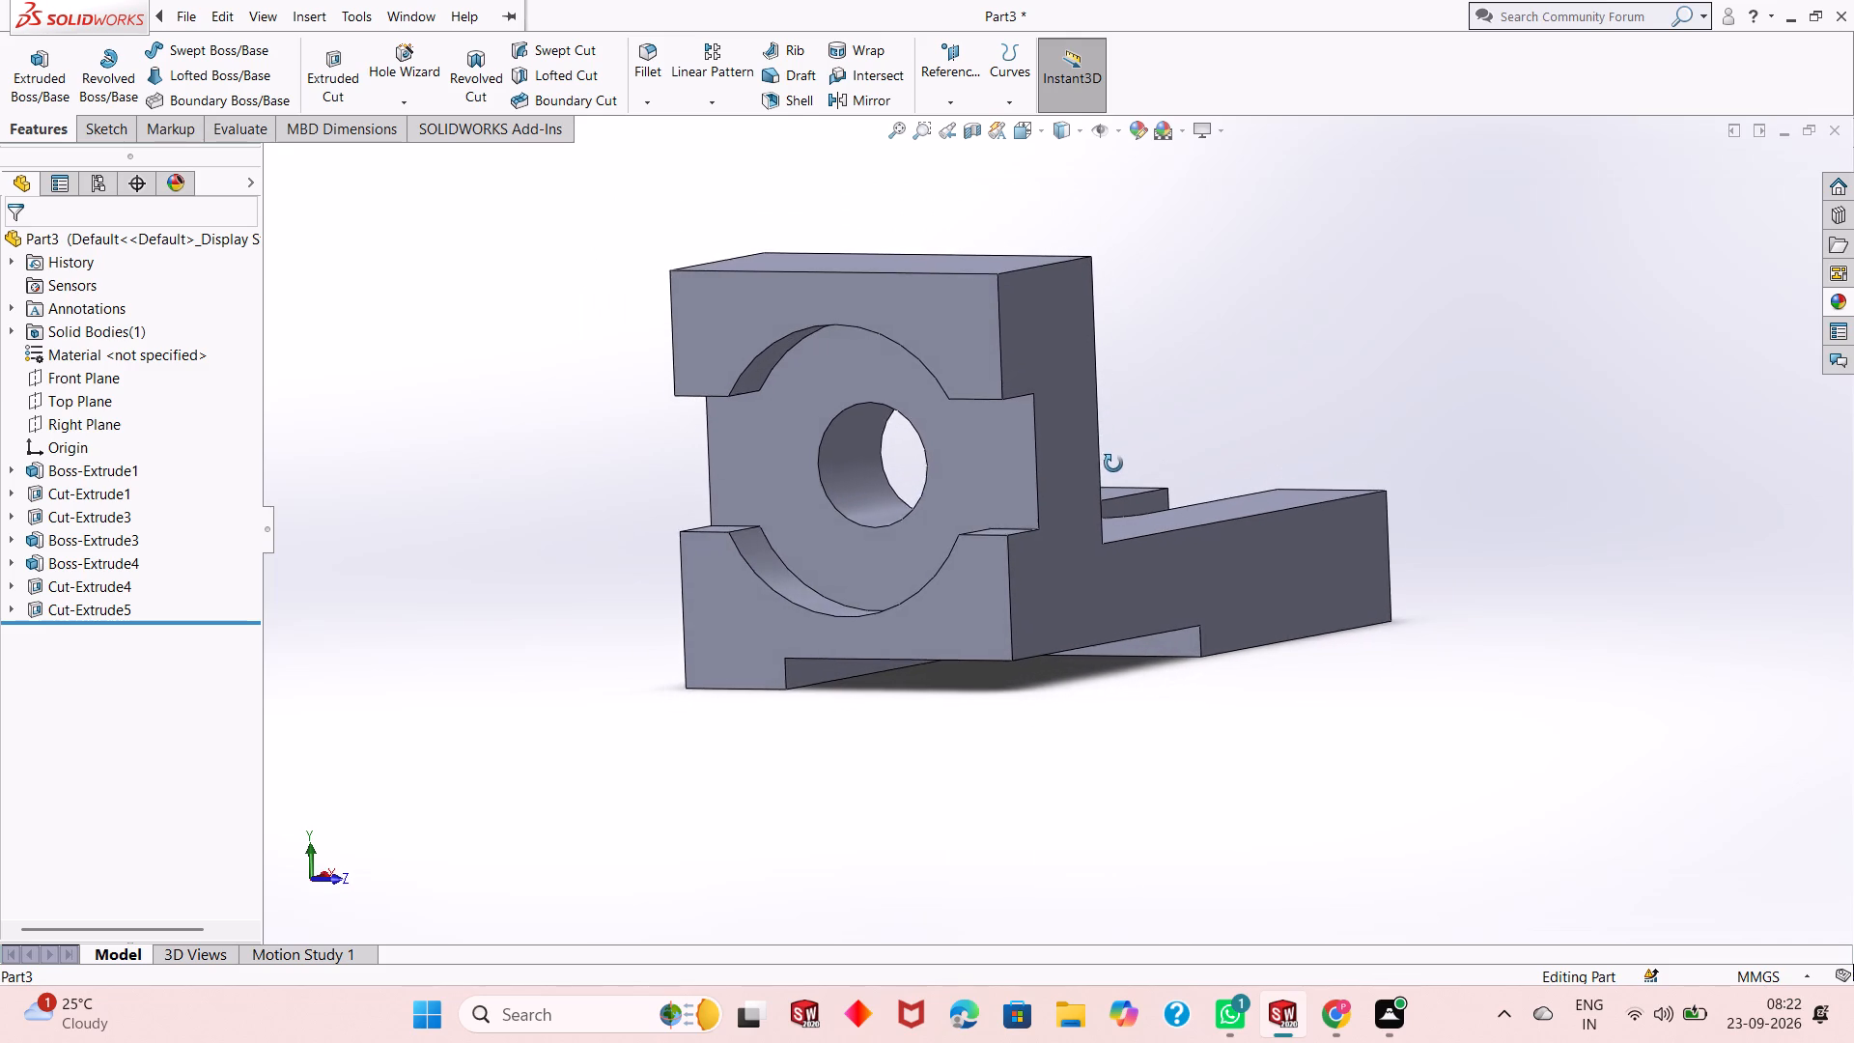
middle_click_drag(1113, 464, 875, 515)
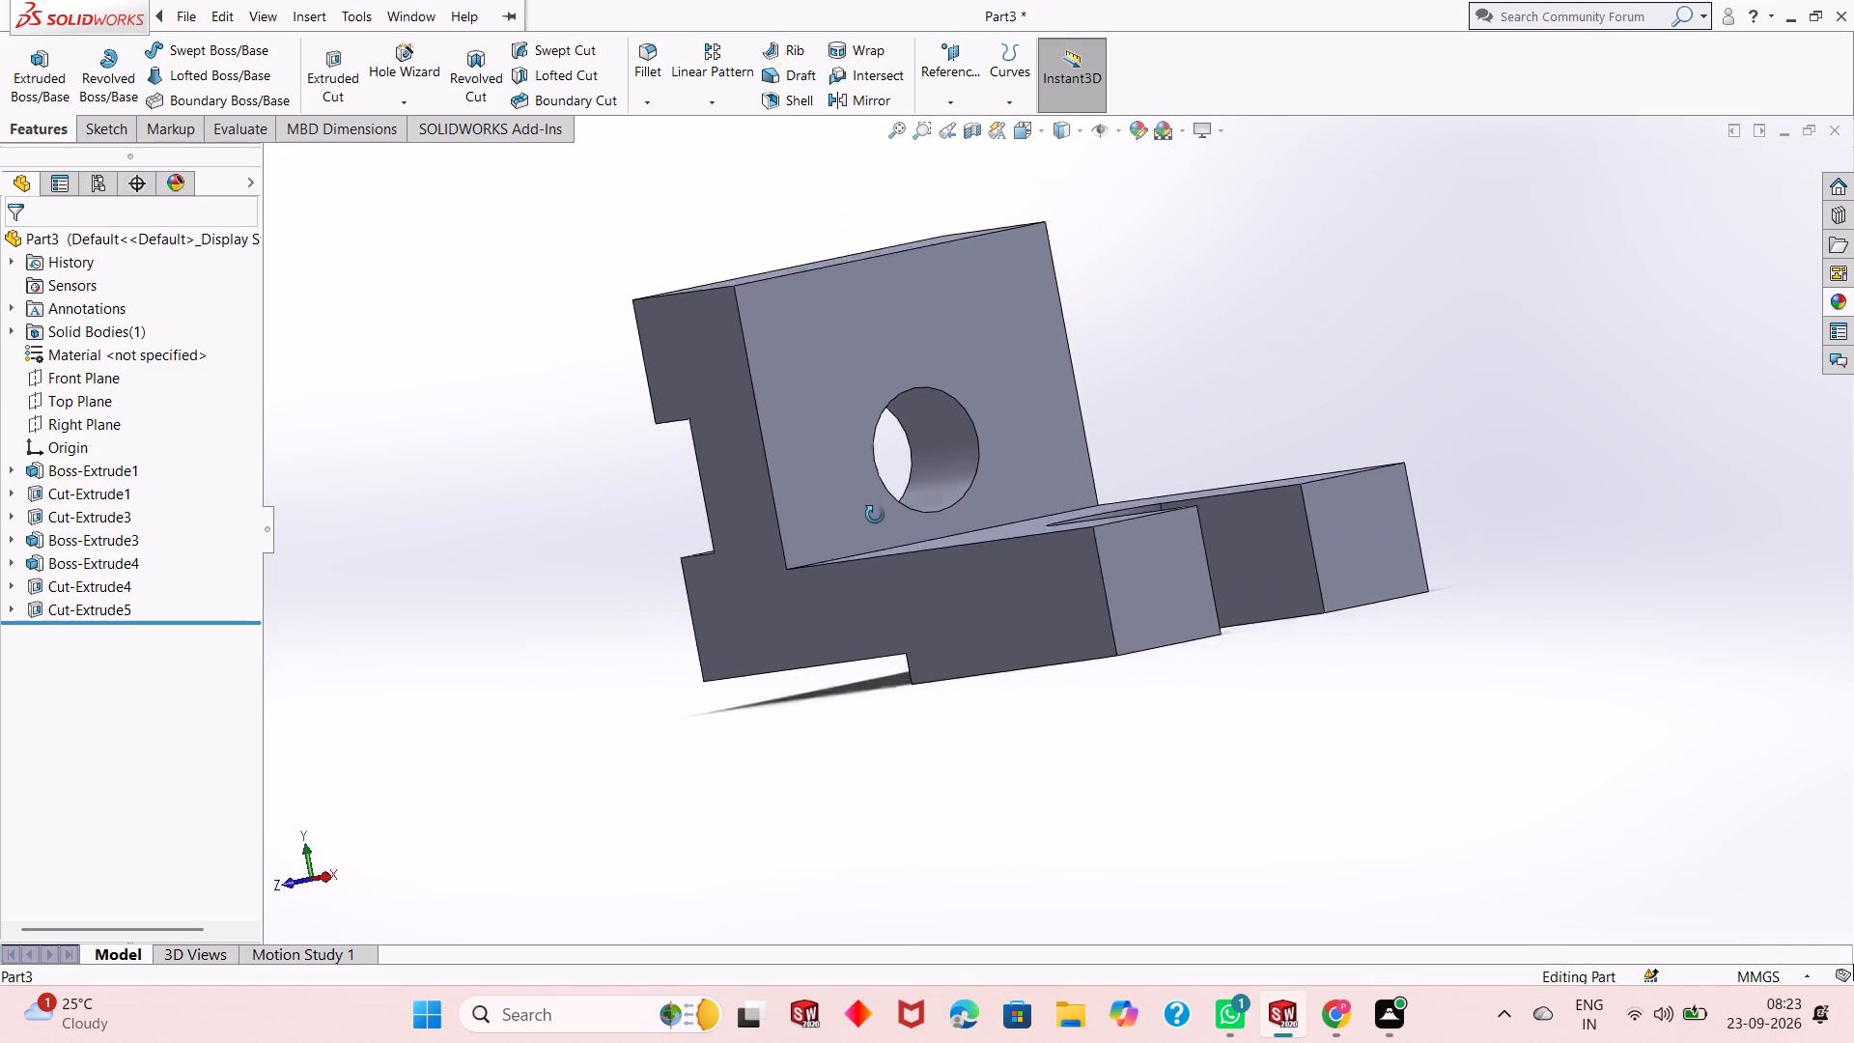
middle_click_drag(875, 515, 1271, 507)
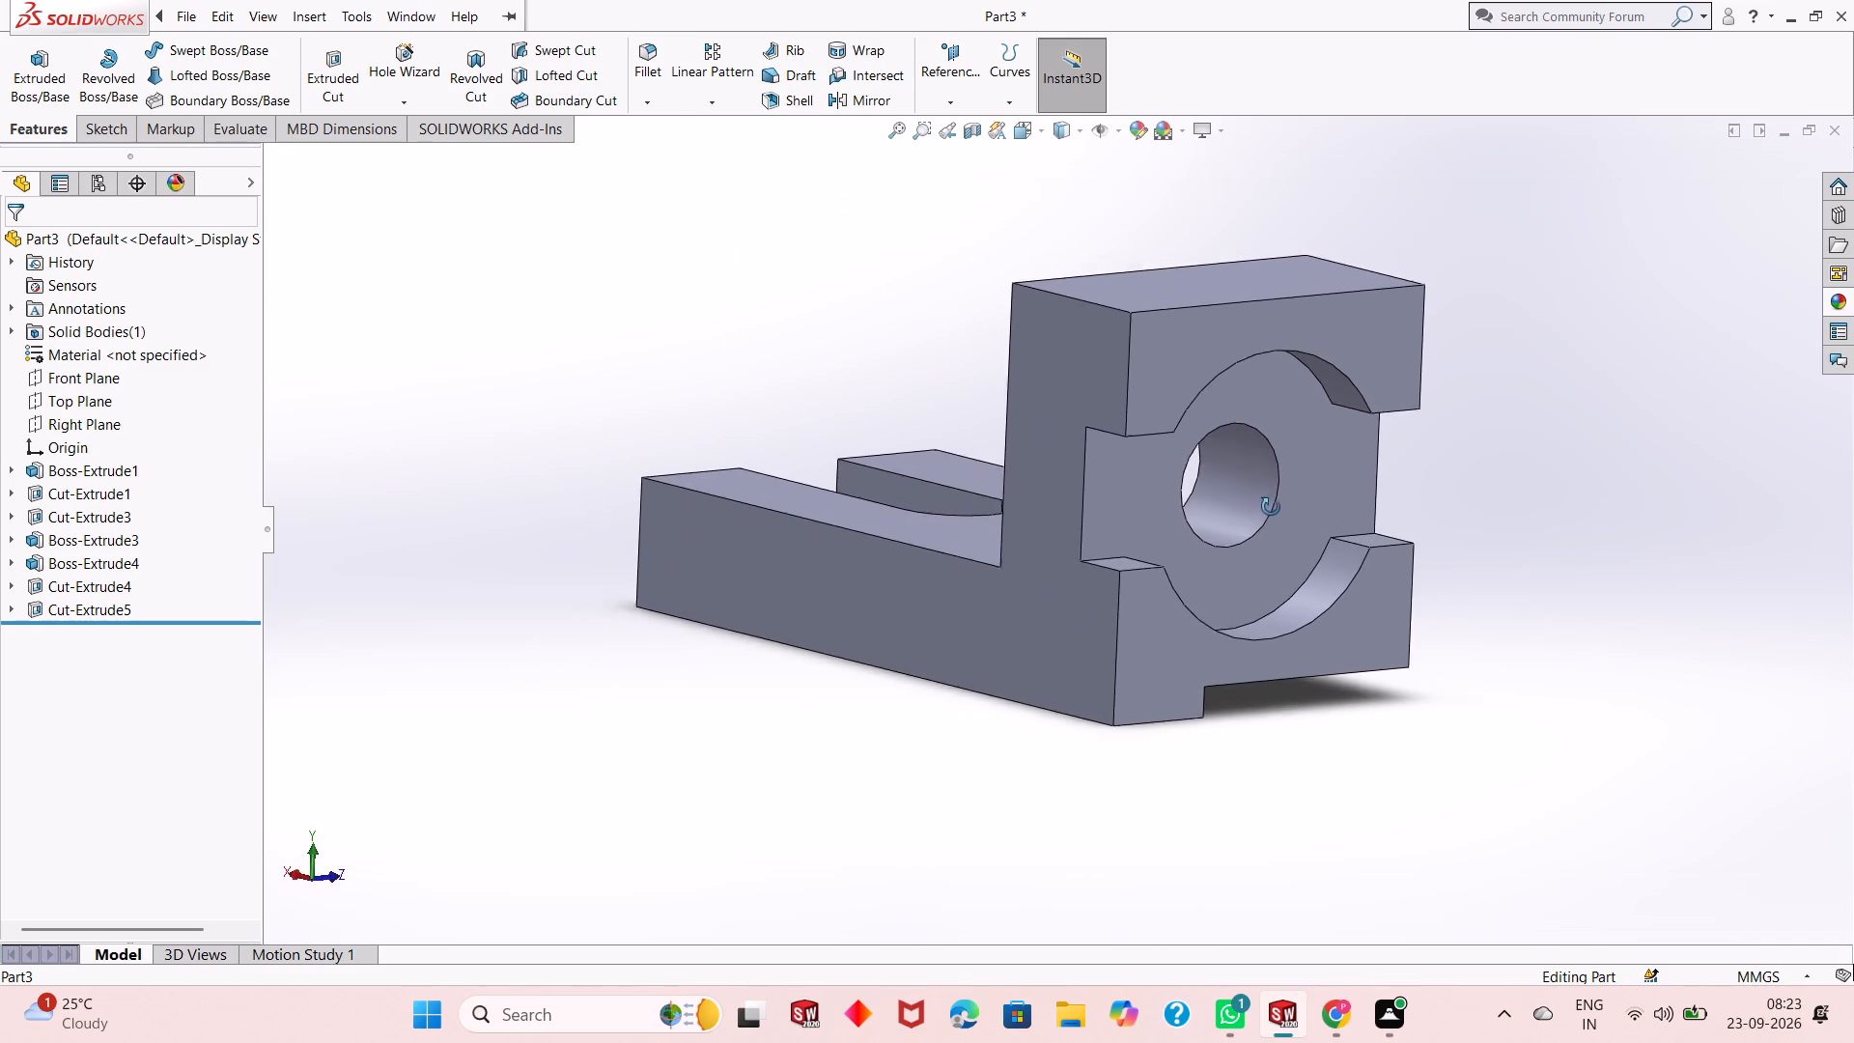
middle_click_drag(1271, 507, 1122, 468)
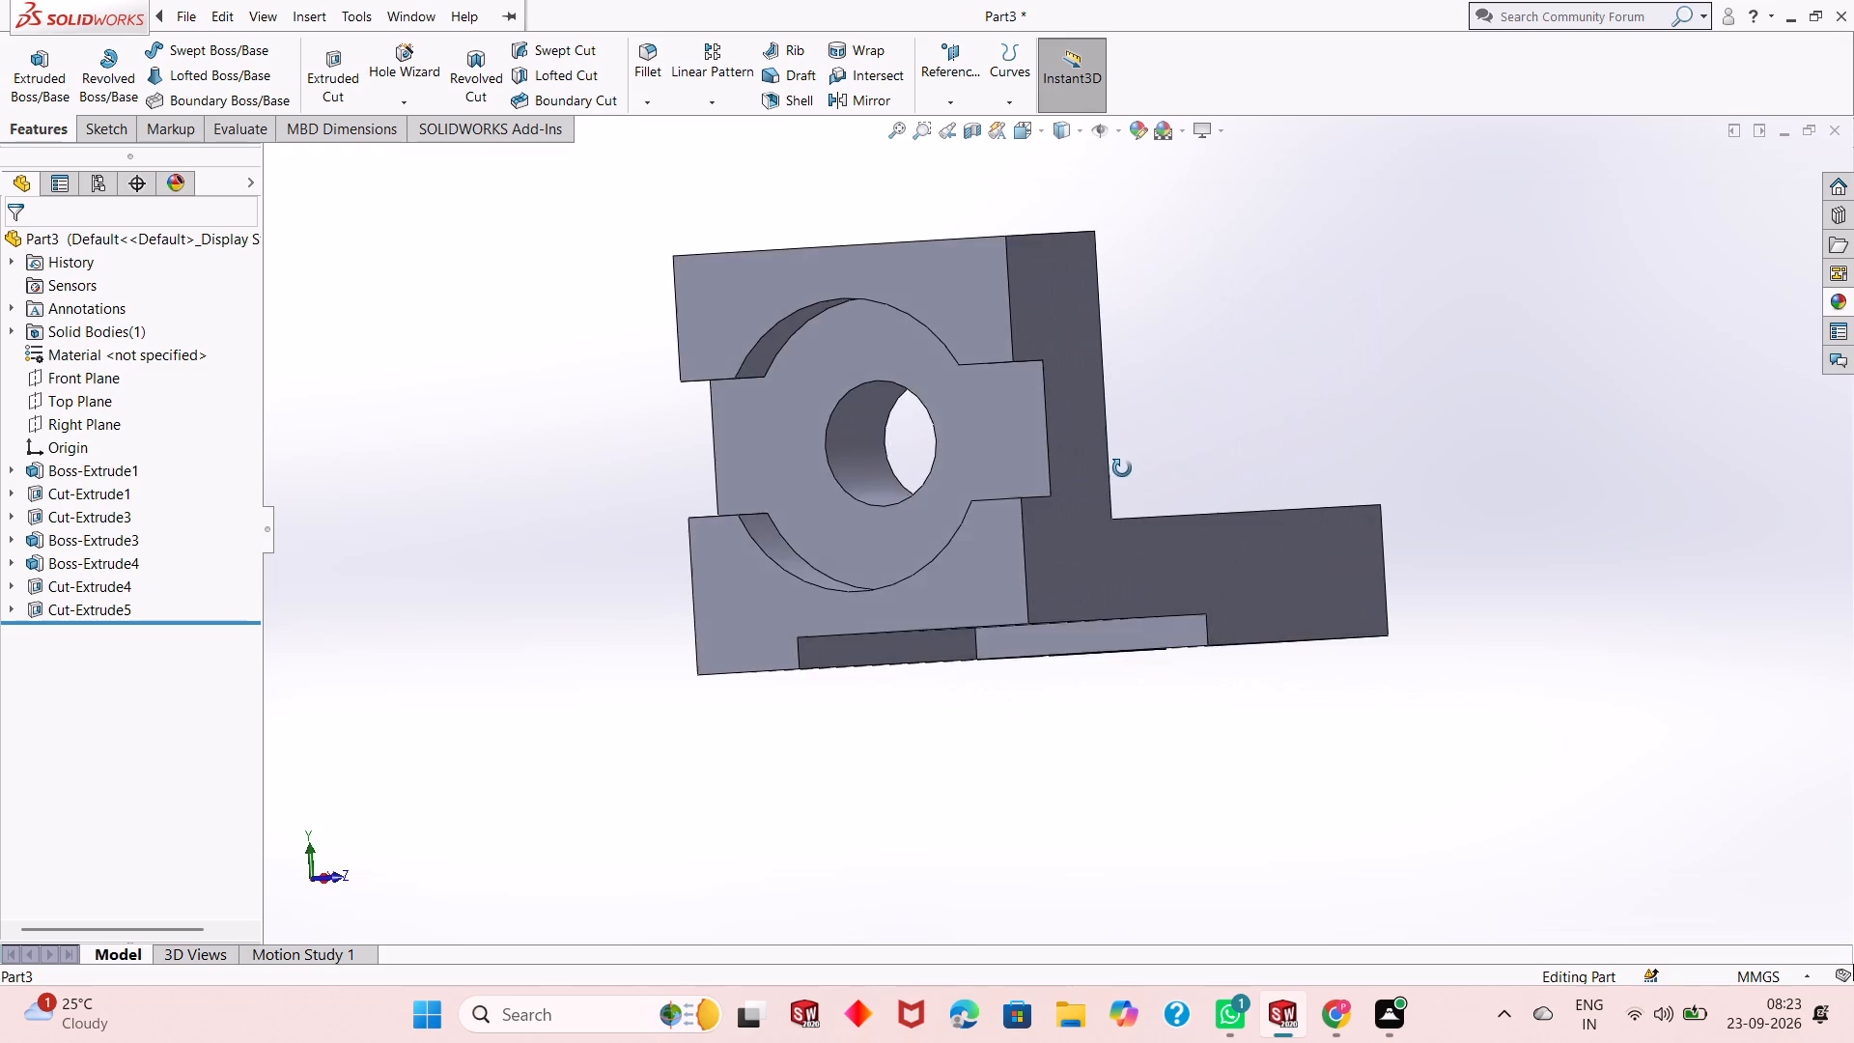
middle_click_drag(1122, 468, 1040, 390)
middle_click_drag(1040, 390, 1037, 468)
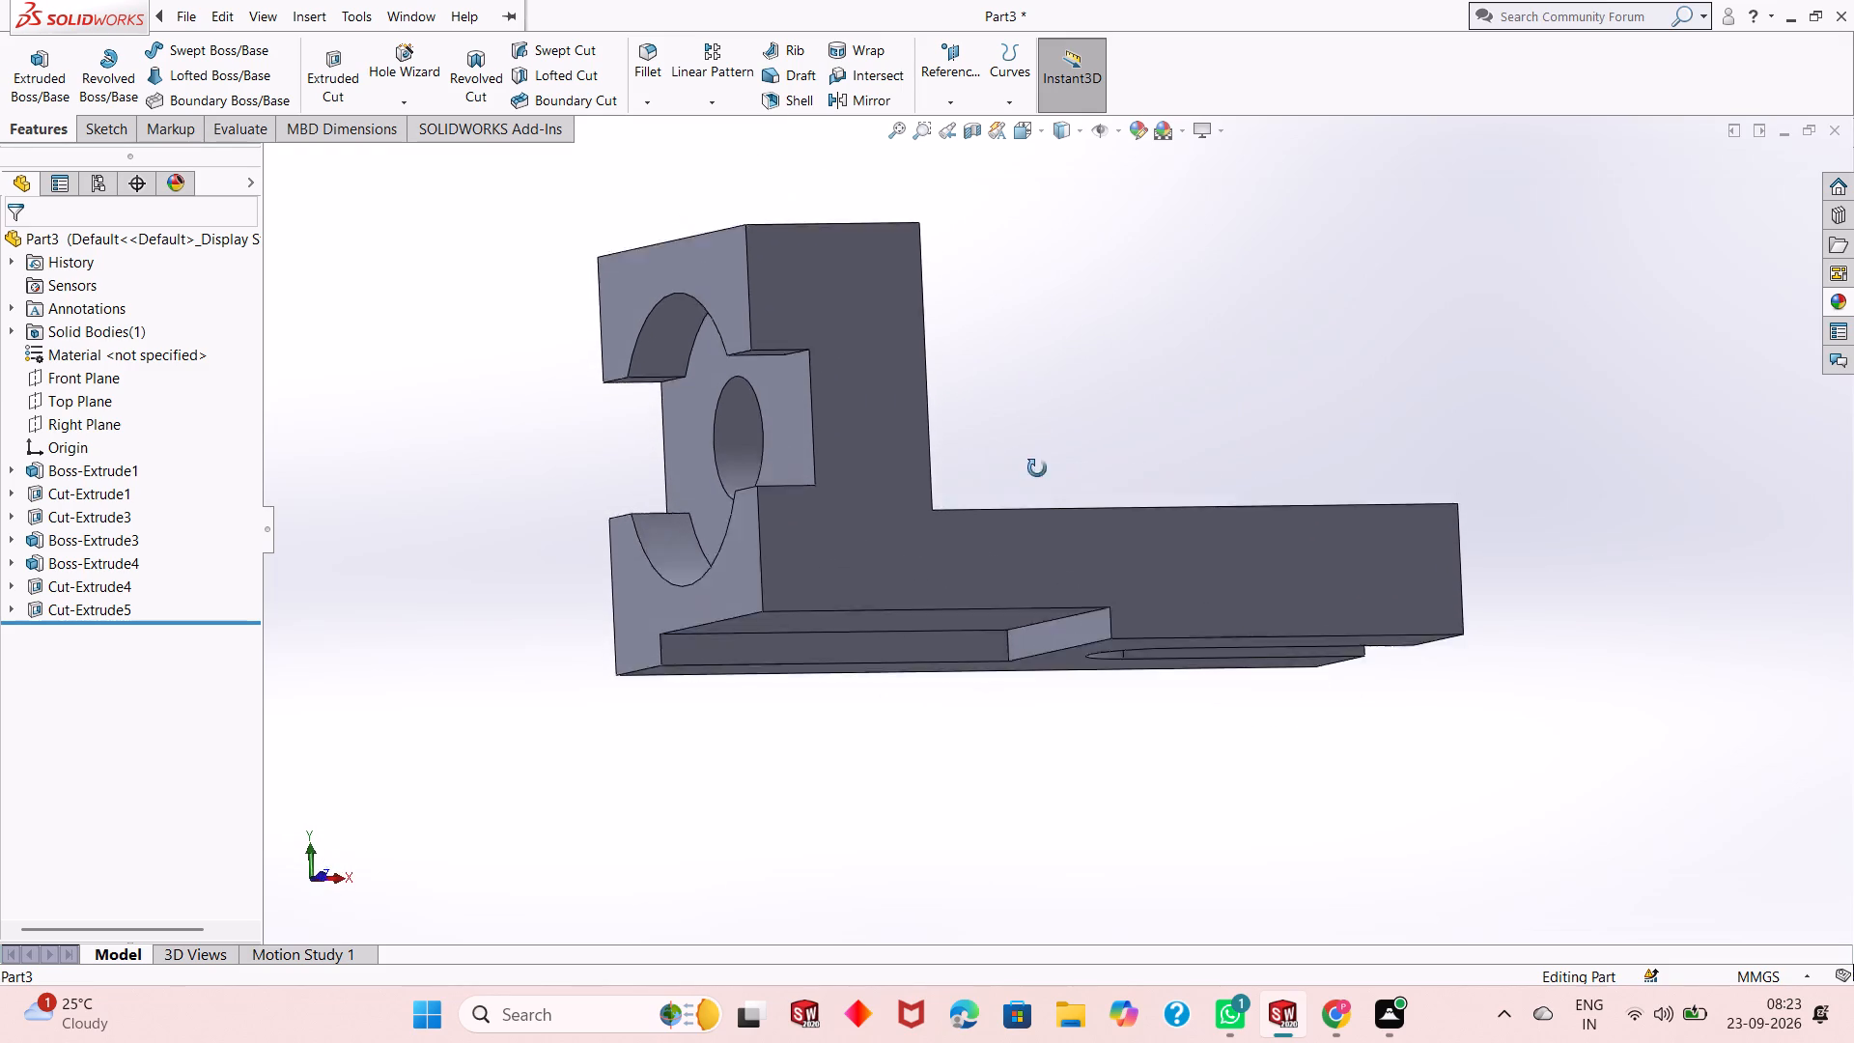
Examine the finished part from the upright's recessed face, the slotted base, the side and the underside.
middle_click_drag(1037, 468, 1024, 557)
scroll(1009, 512, "down", 1)
scroll(1009, 512, "up", 1)
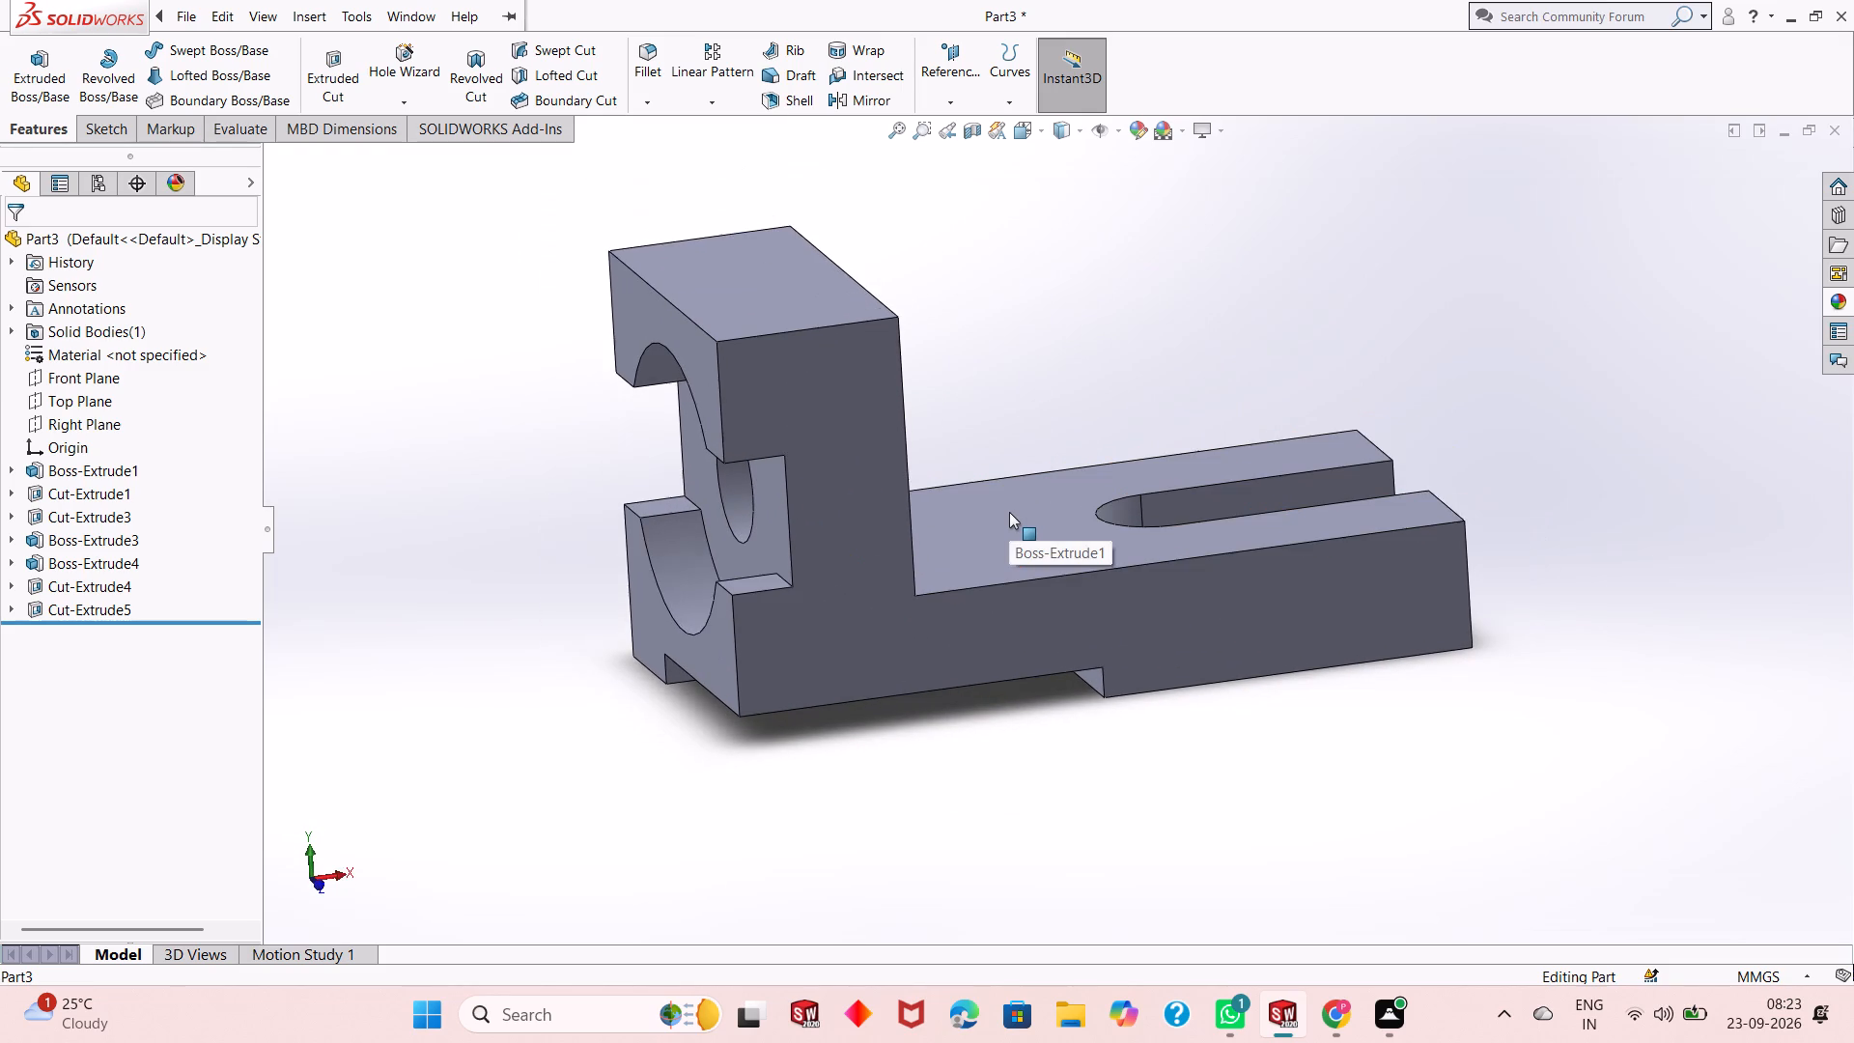
scroll(966, 388, "down", 2)
middle_click_drag(957, 482, 975, 443)
scroll(957, 482, "up", 1)
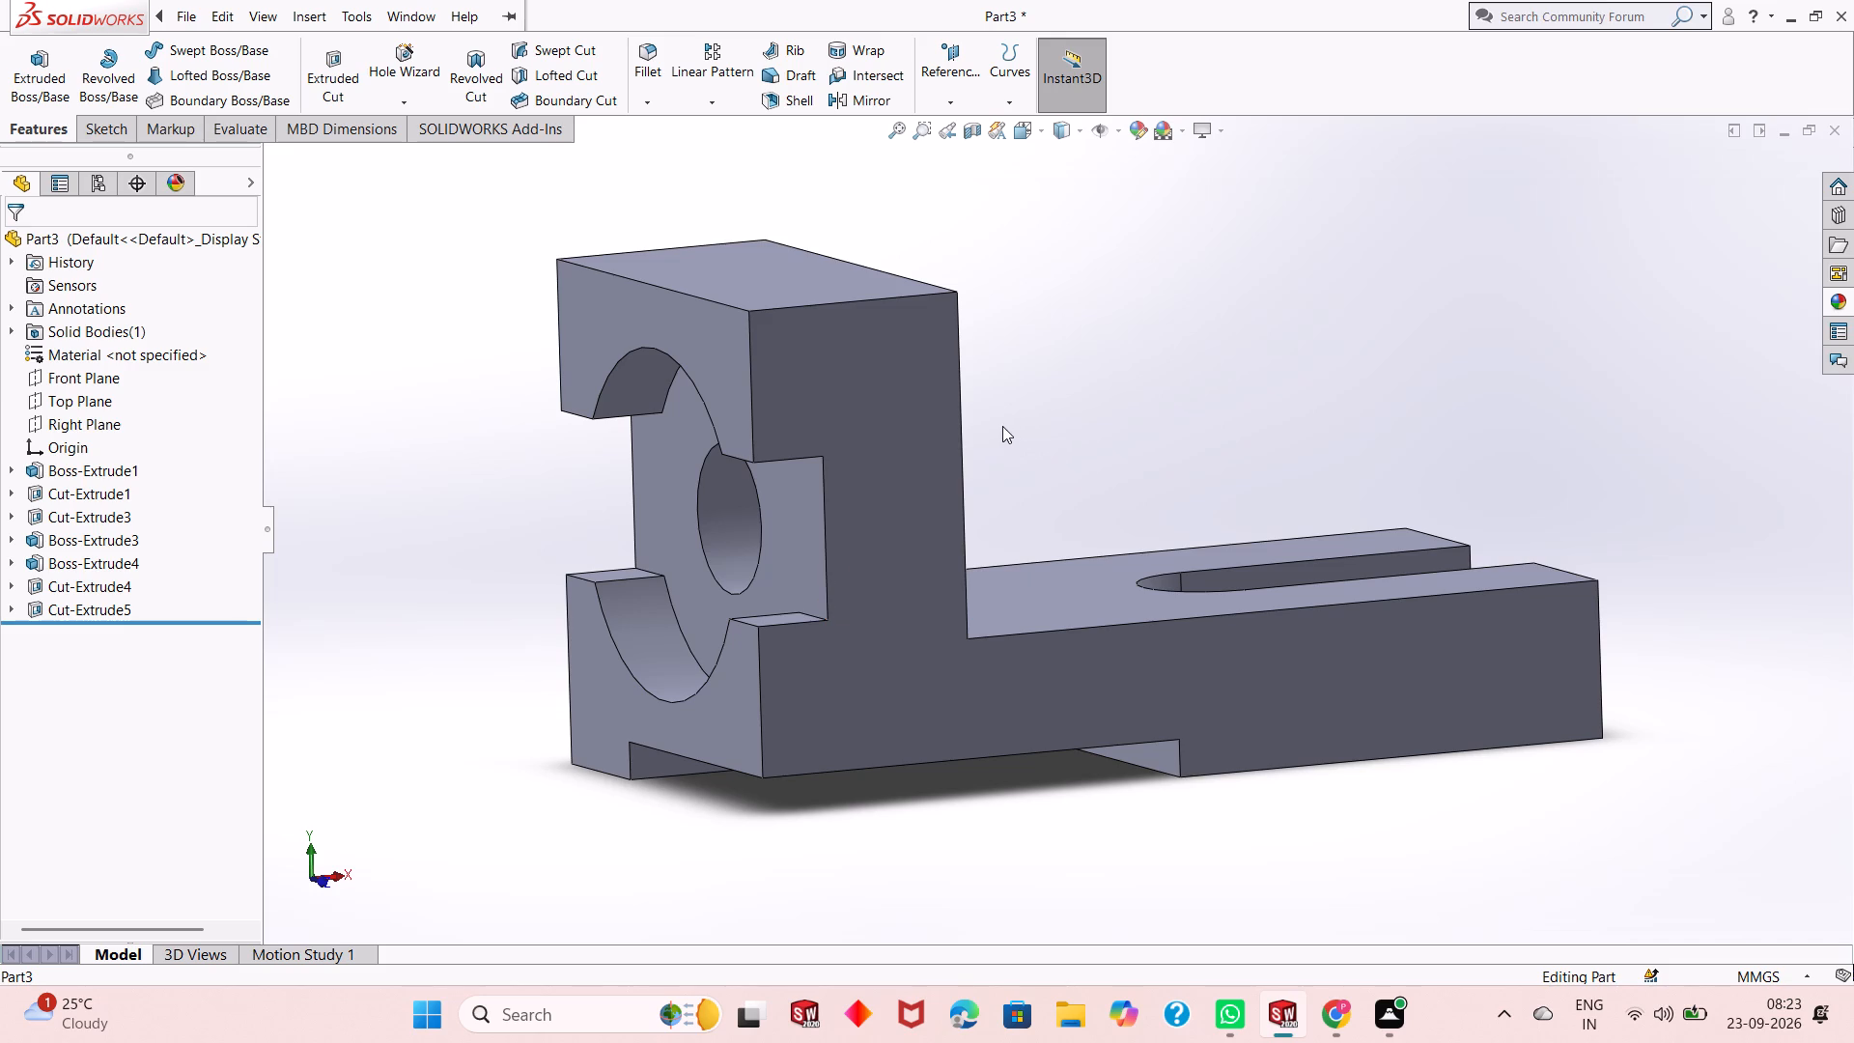
middle_click_drag(1002, 426, 1020, 519)
scroll(1020, 519, "up", 3)
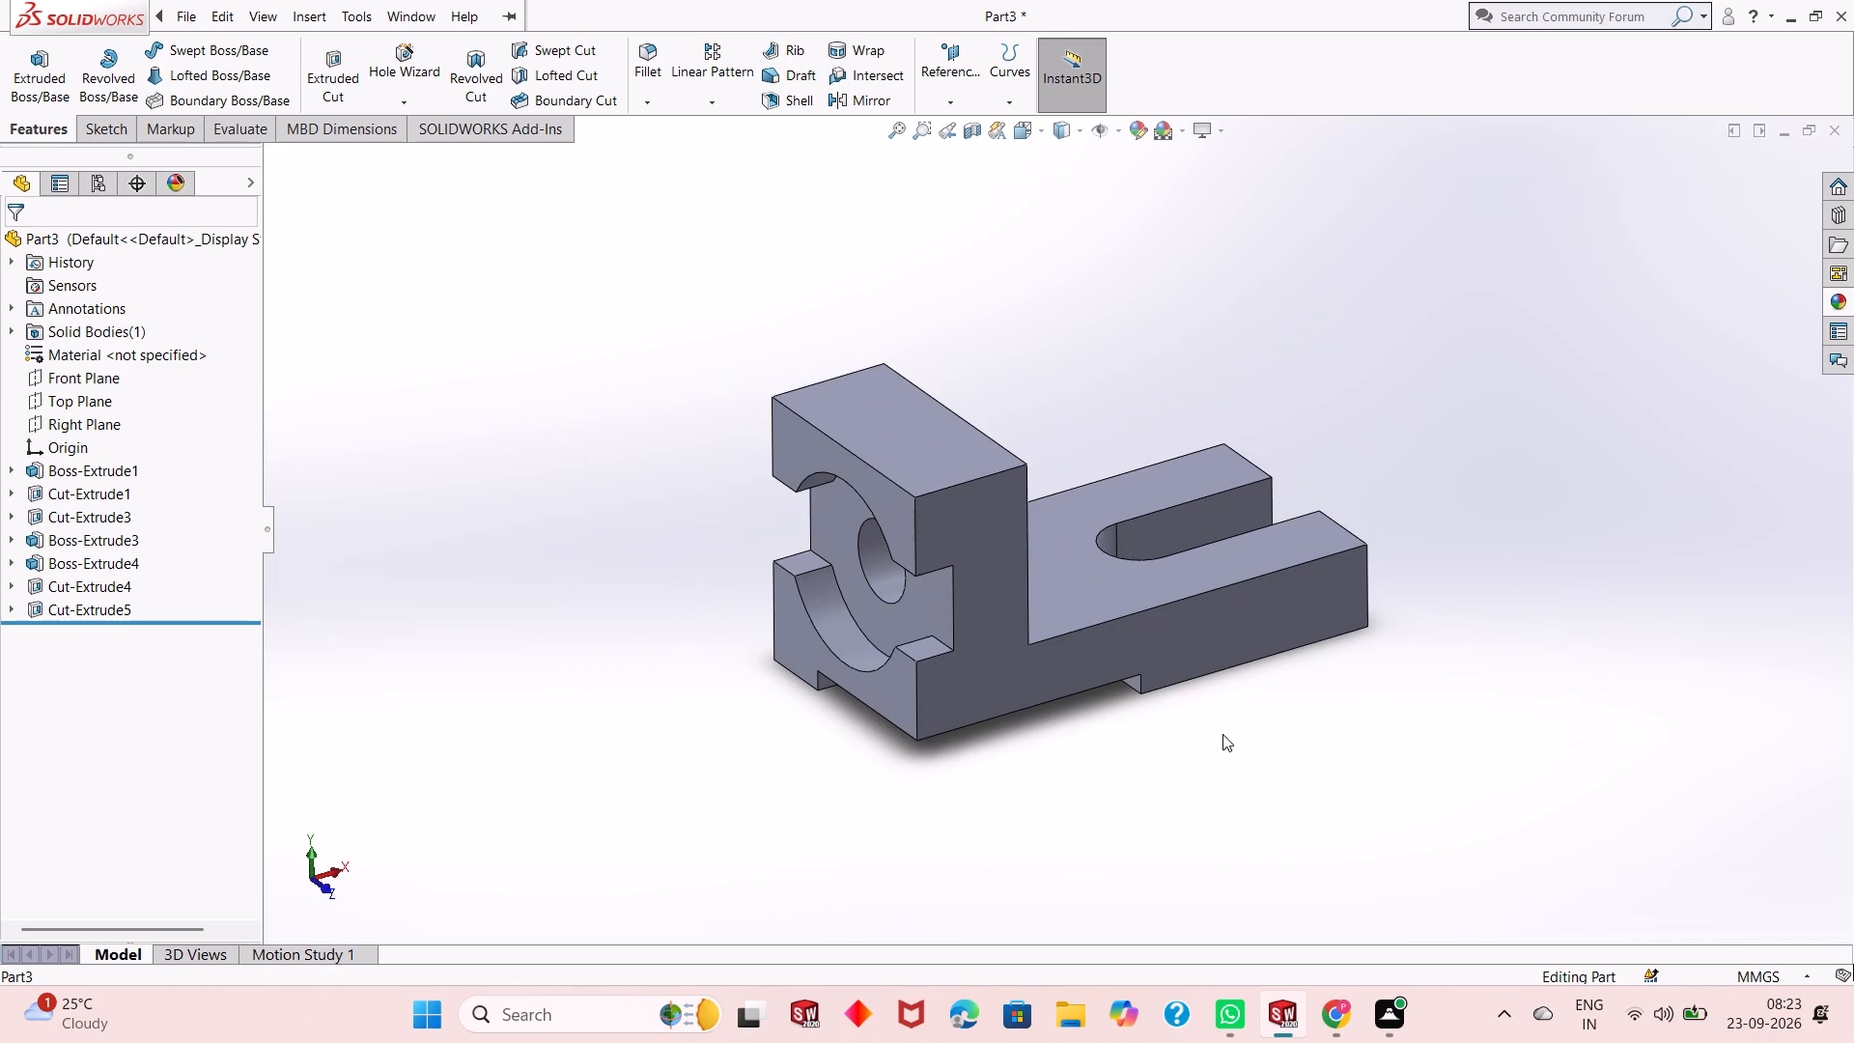
middle_click_drag(1222, 734, 1198, 722)
scroll(1156, 544, "down", 3)
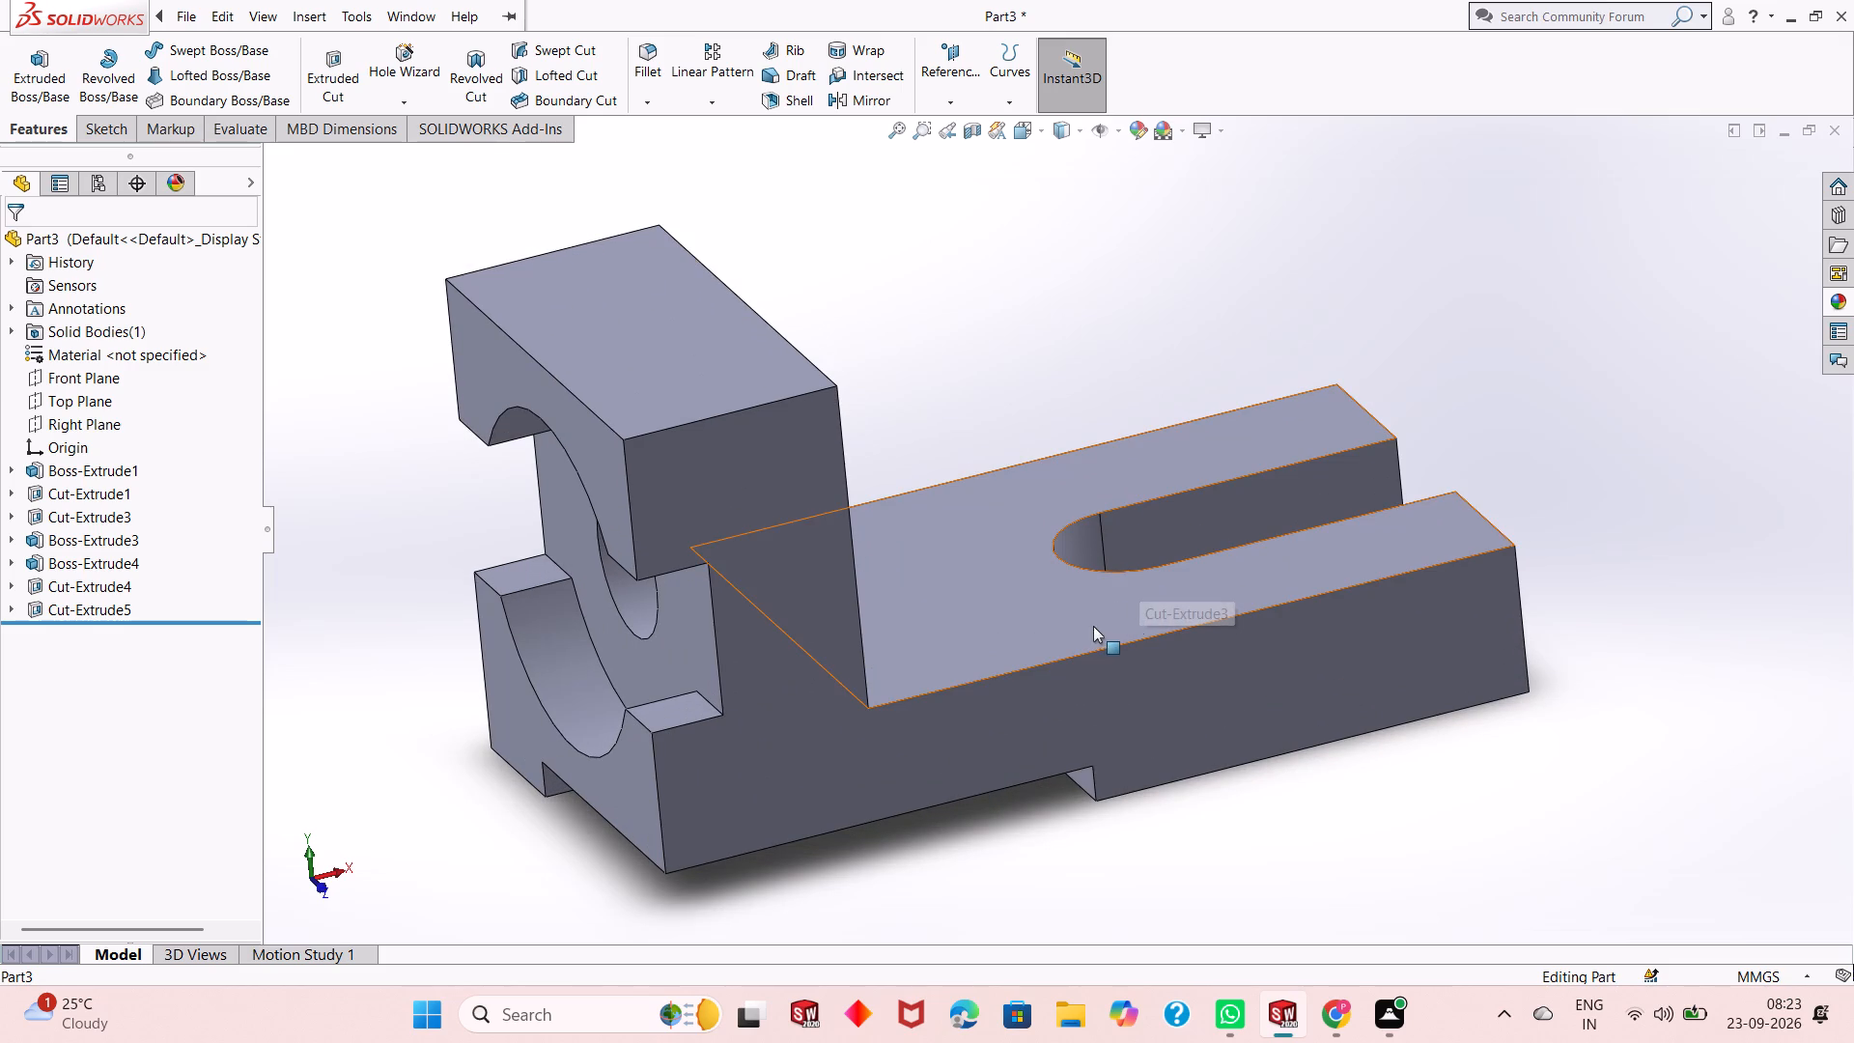
middle_click_drag(1072, 639, 1075, 613)
scroll(1000, 519, "up", 2)
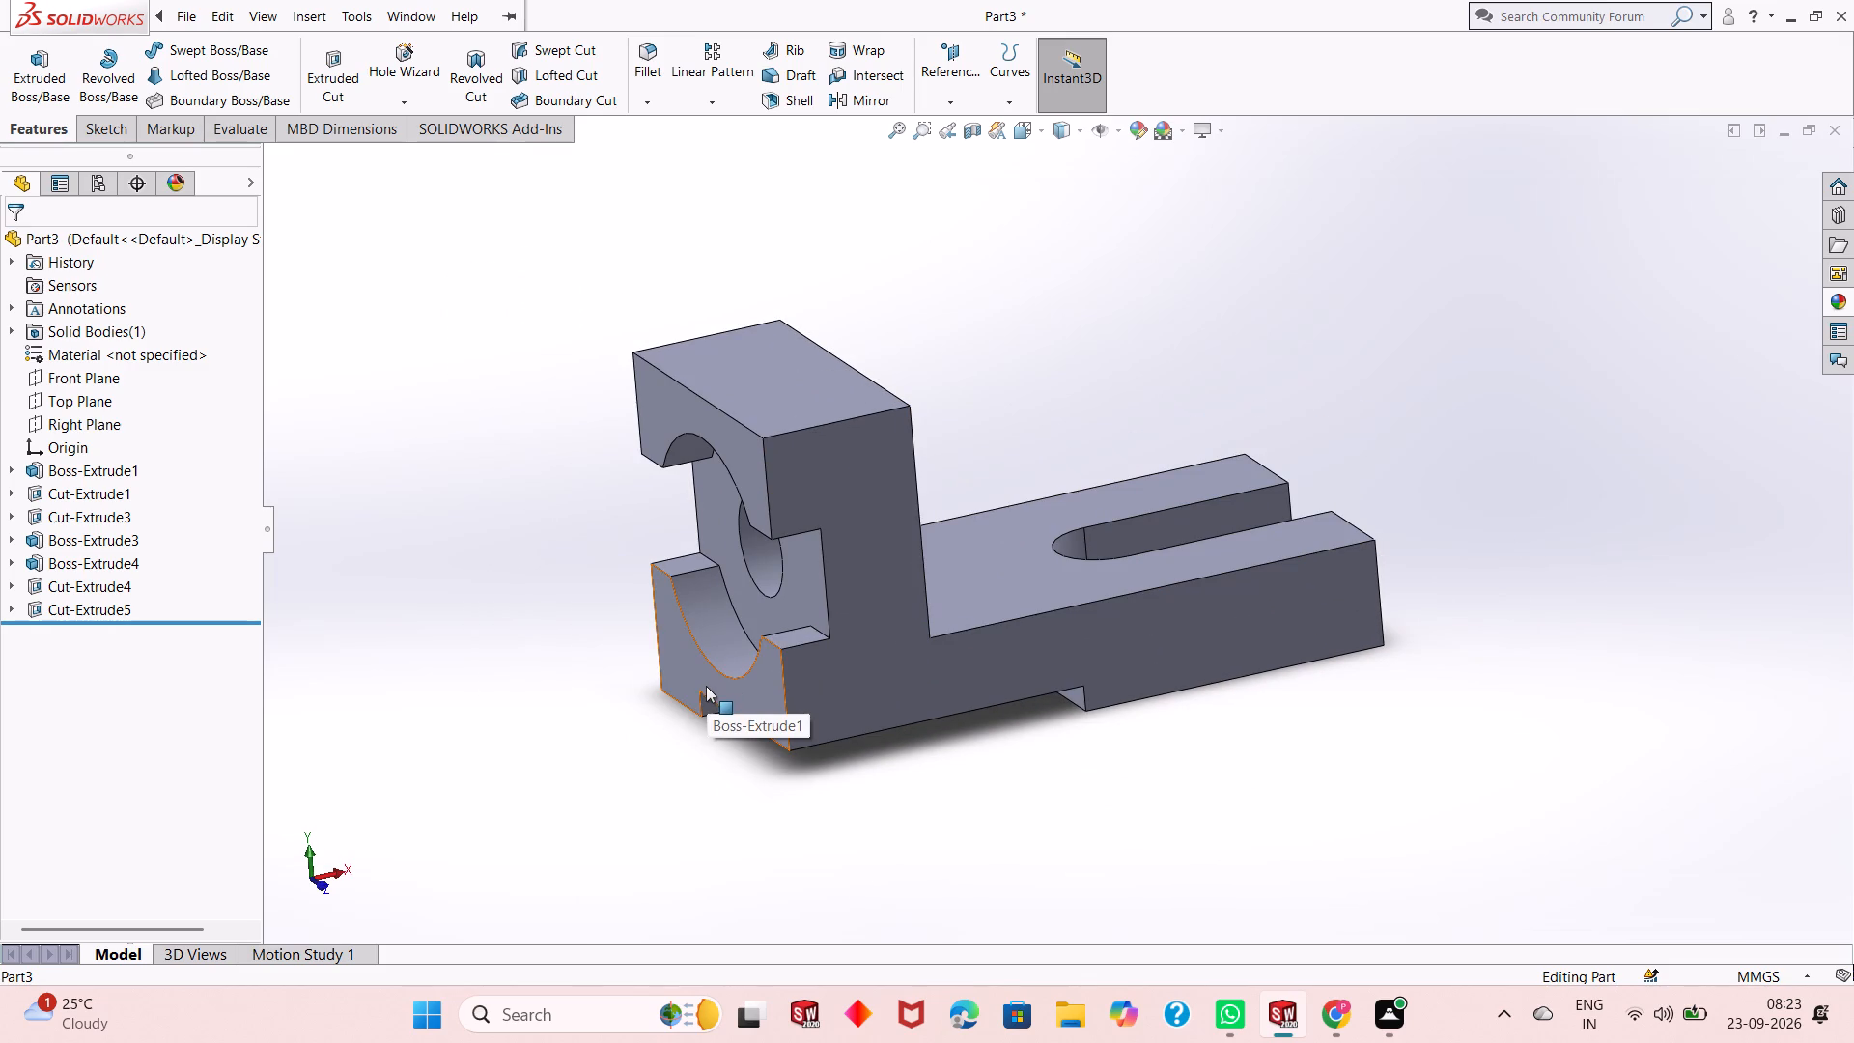
middle_click_drag(954, 809, 962, 758)
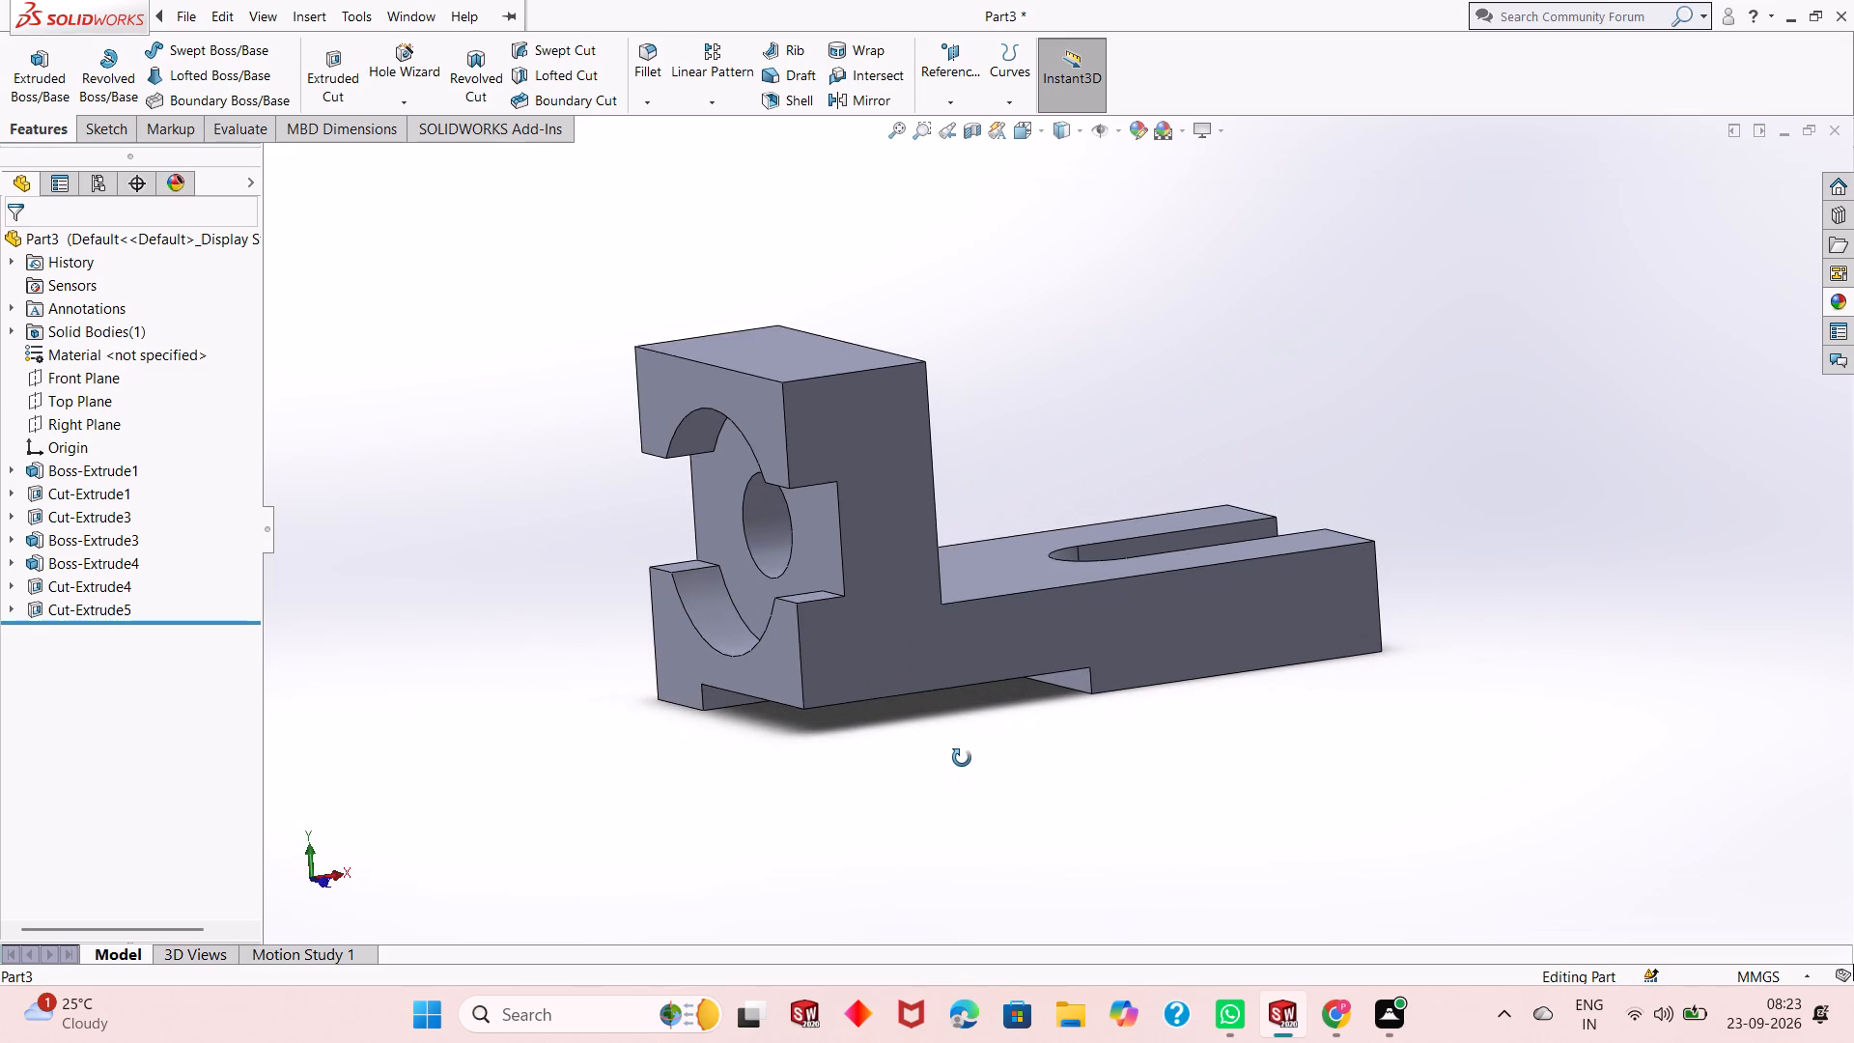
middle_click_drag(962, 758, 963, 748)
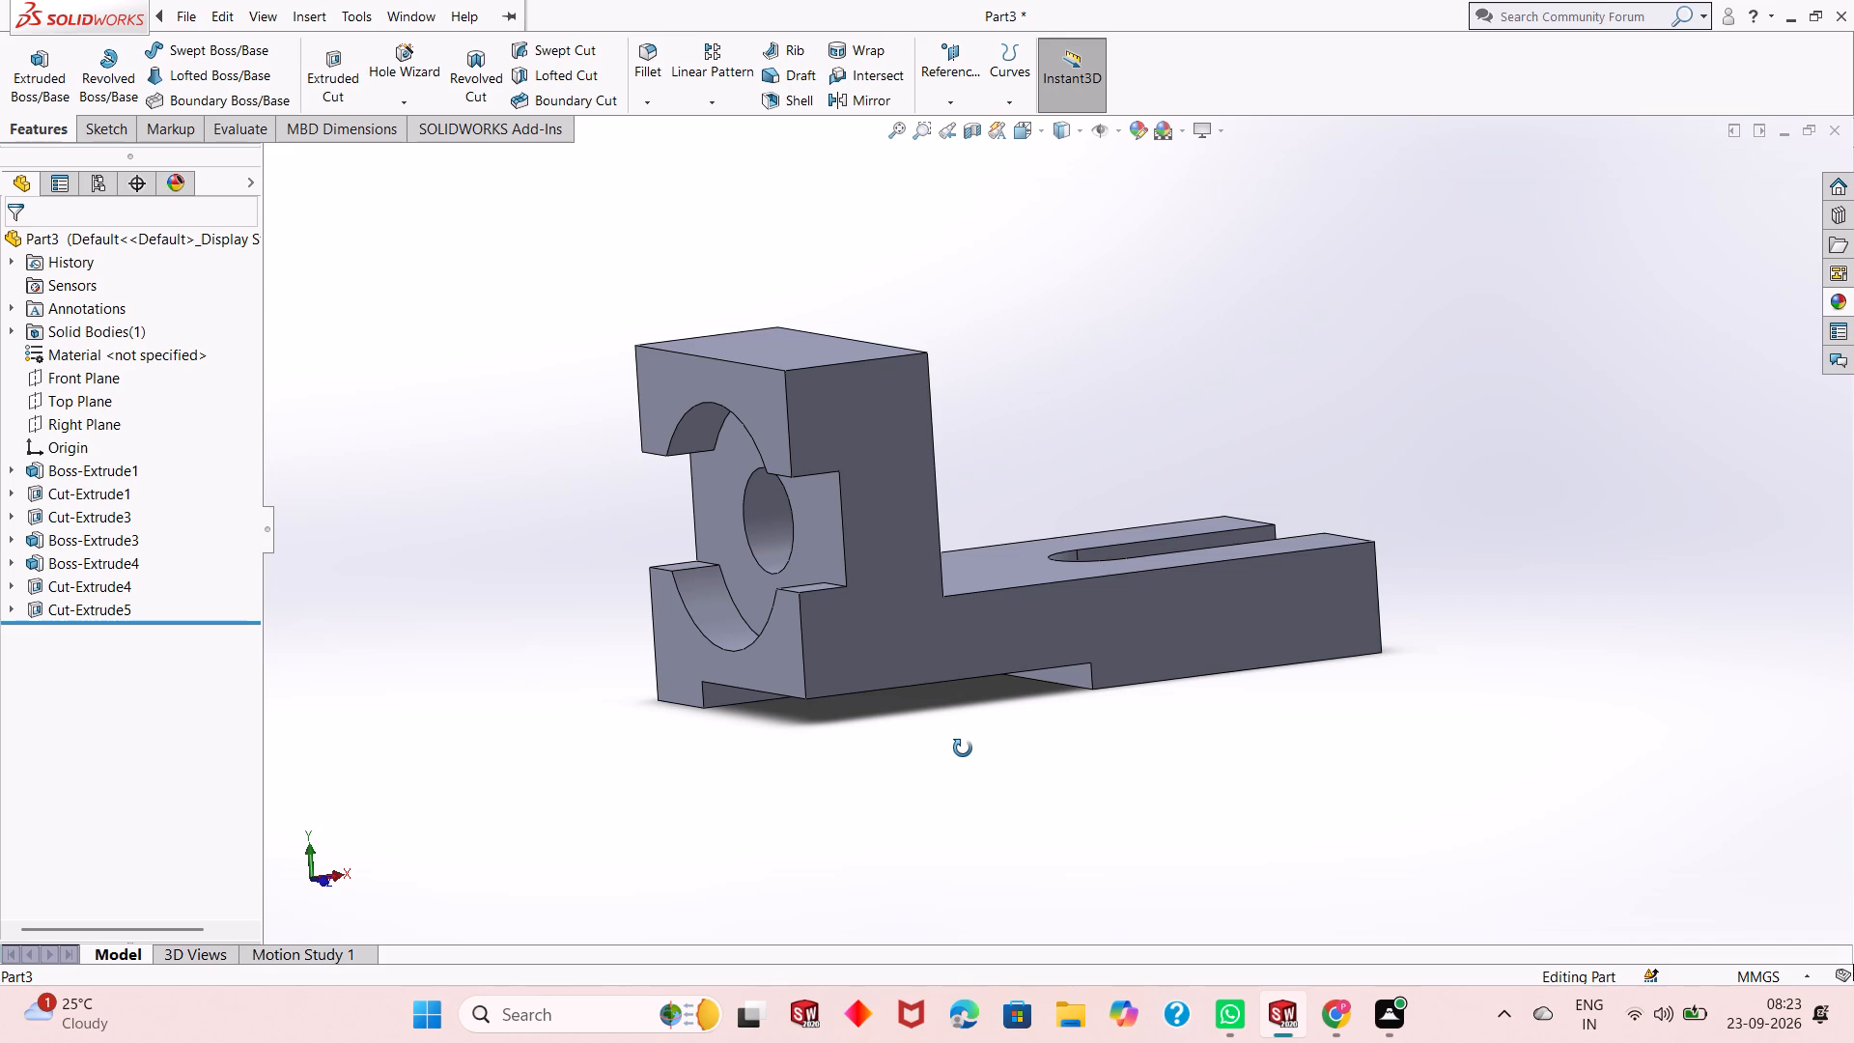
middle_click_drag(963, 748, 942, 748)
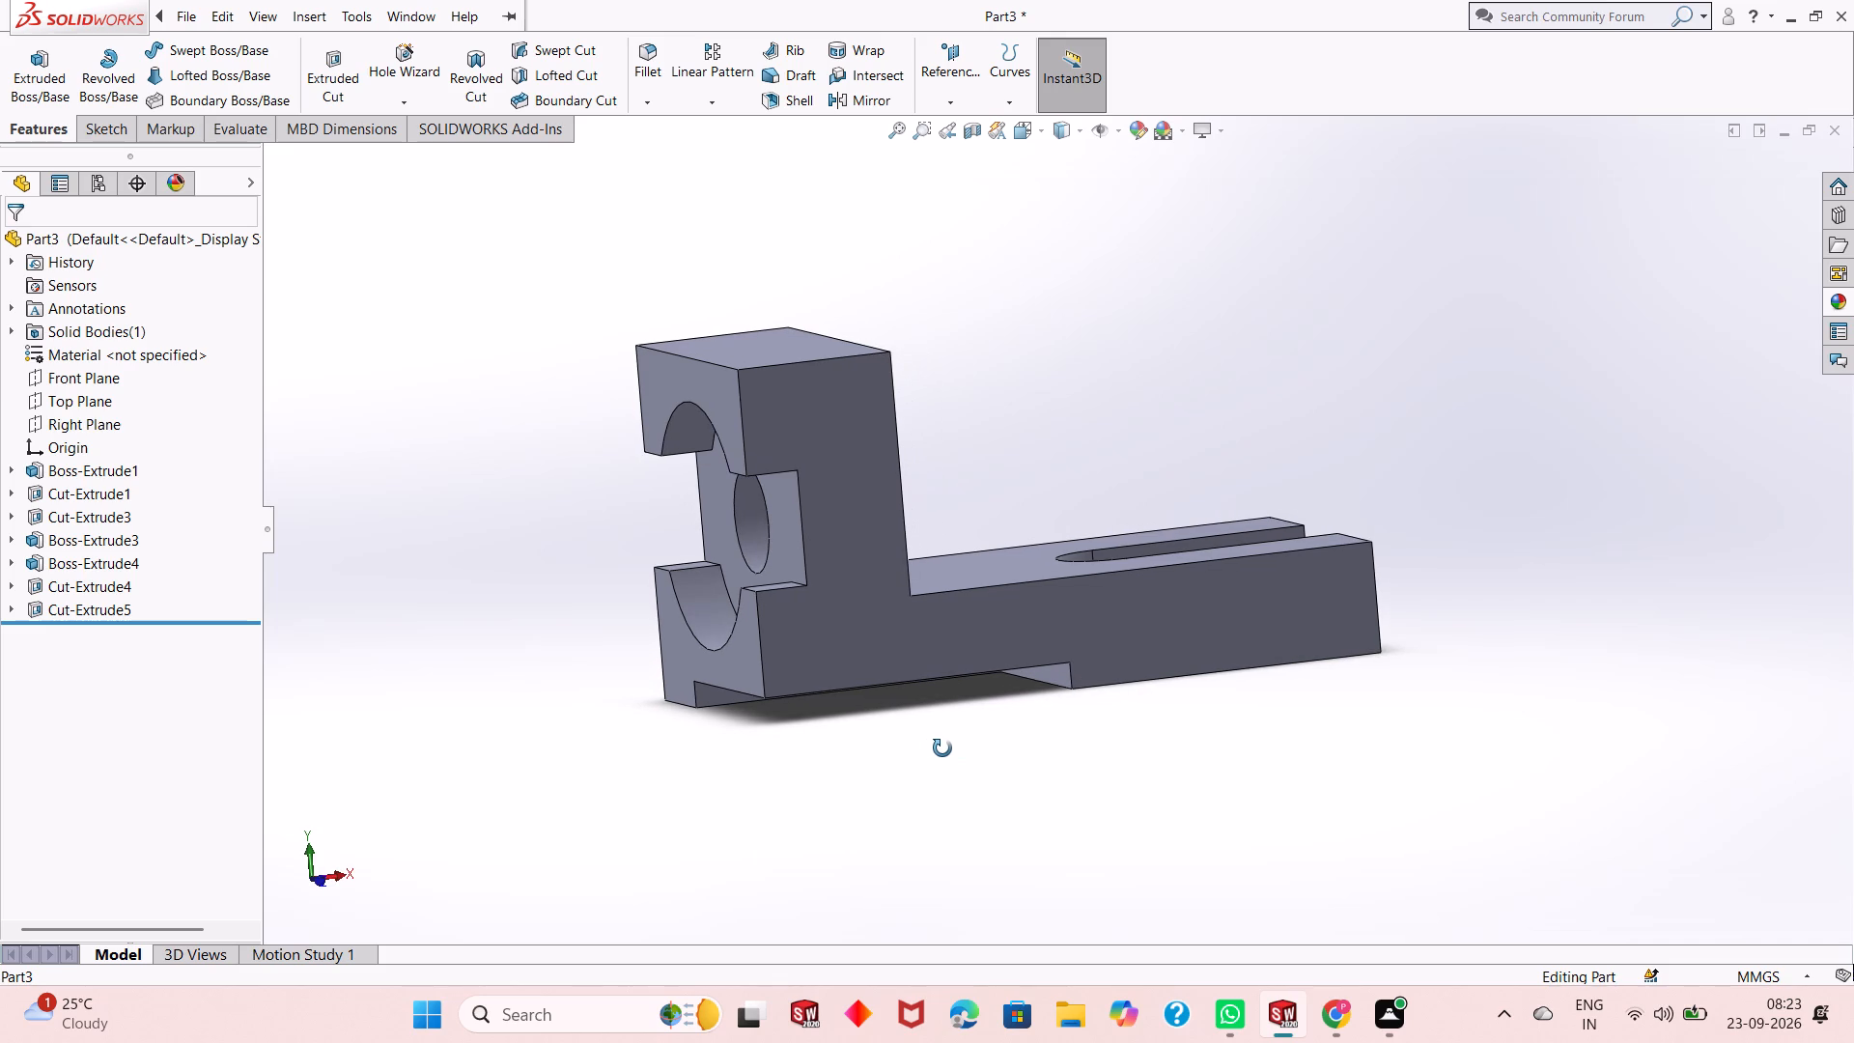
middle_click_drag(942, 748, 942, 747)
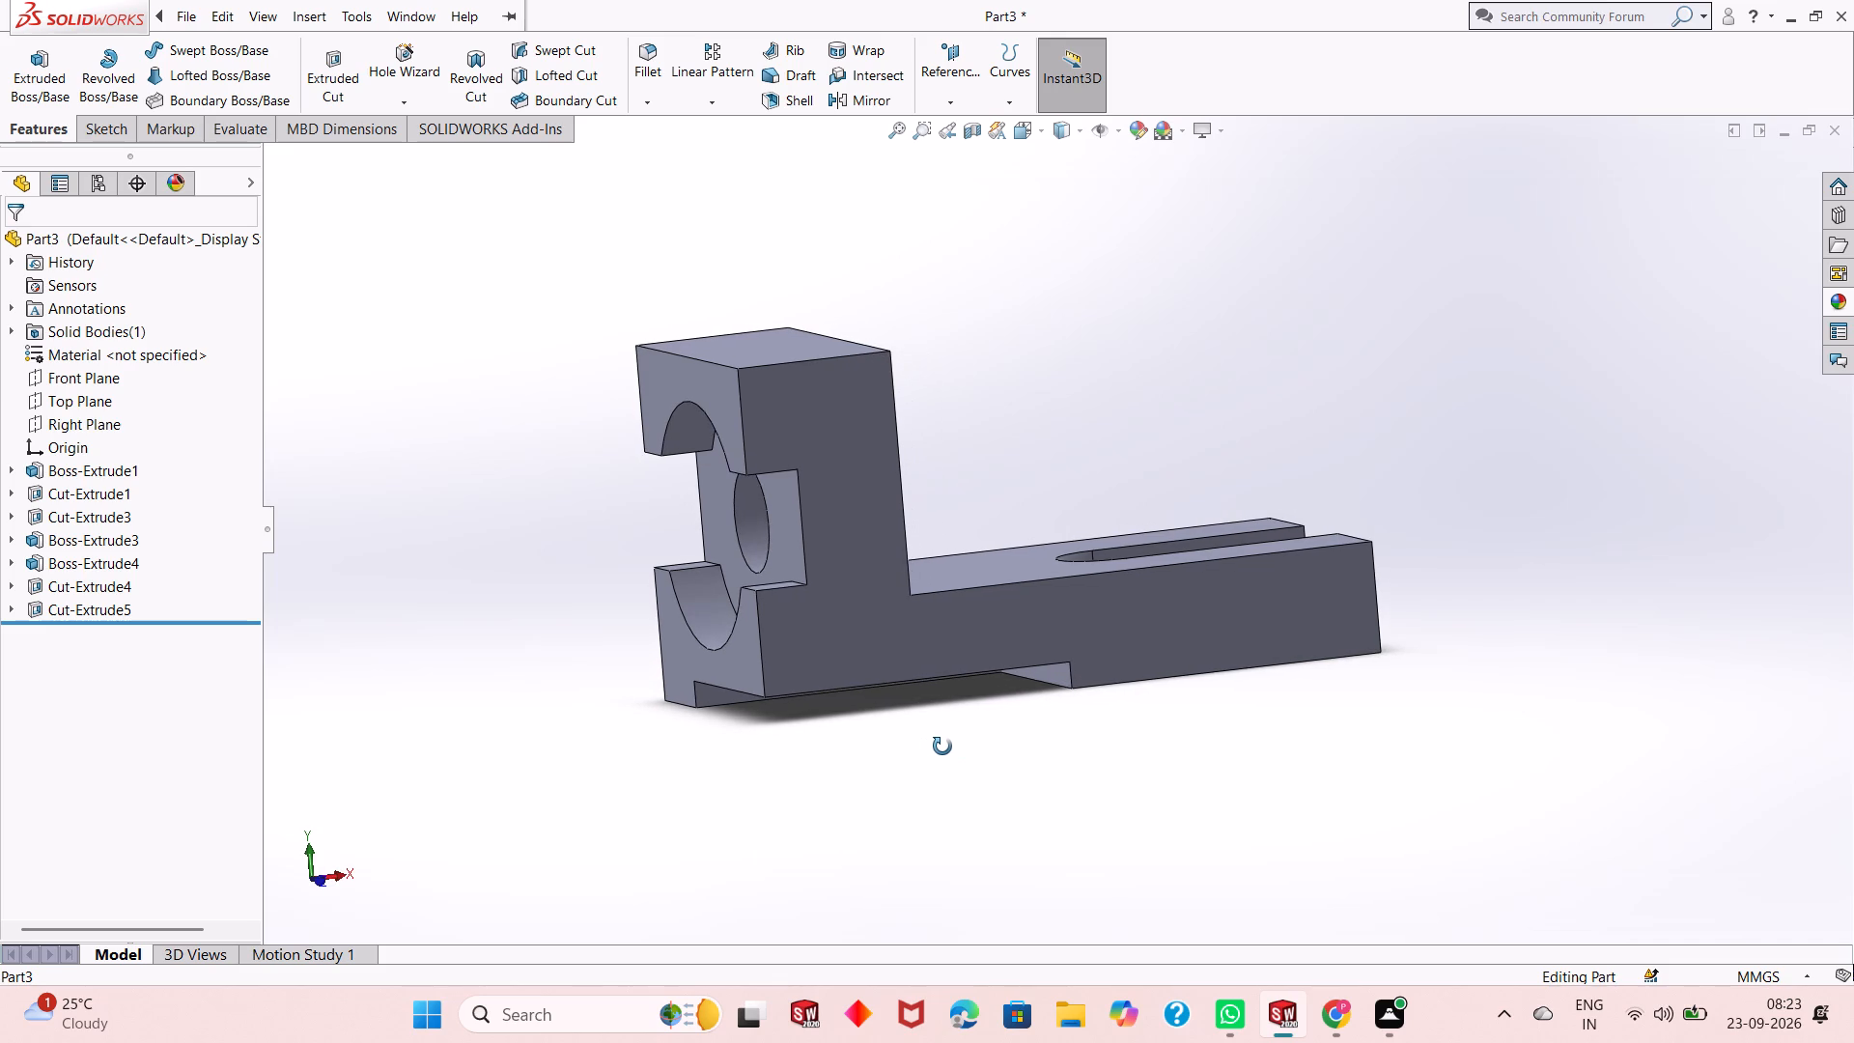
middle_click_drag(942, 747, 1044, 636)
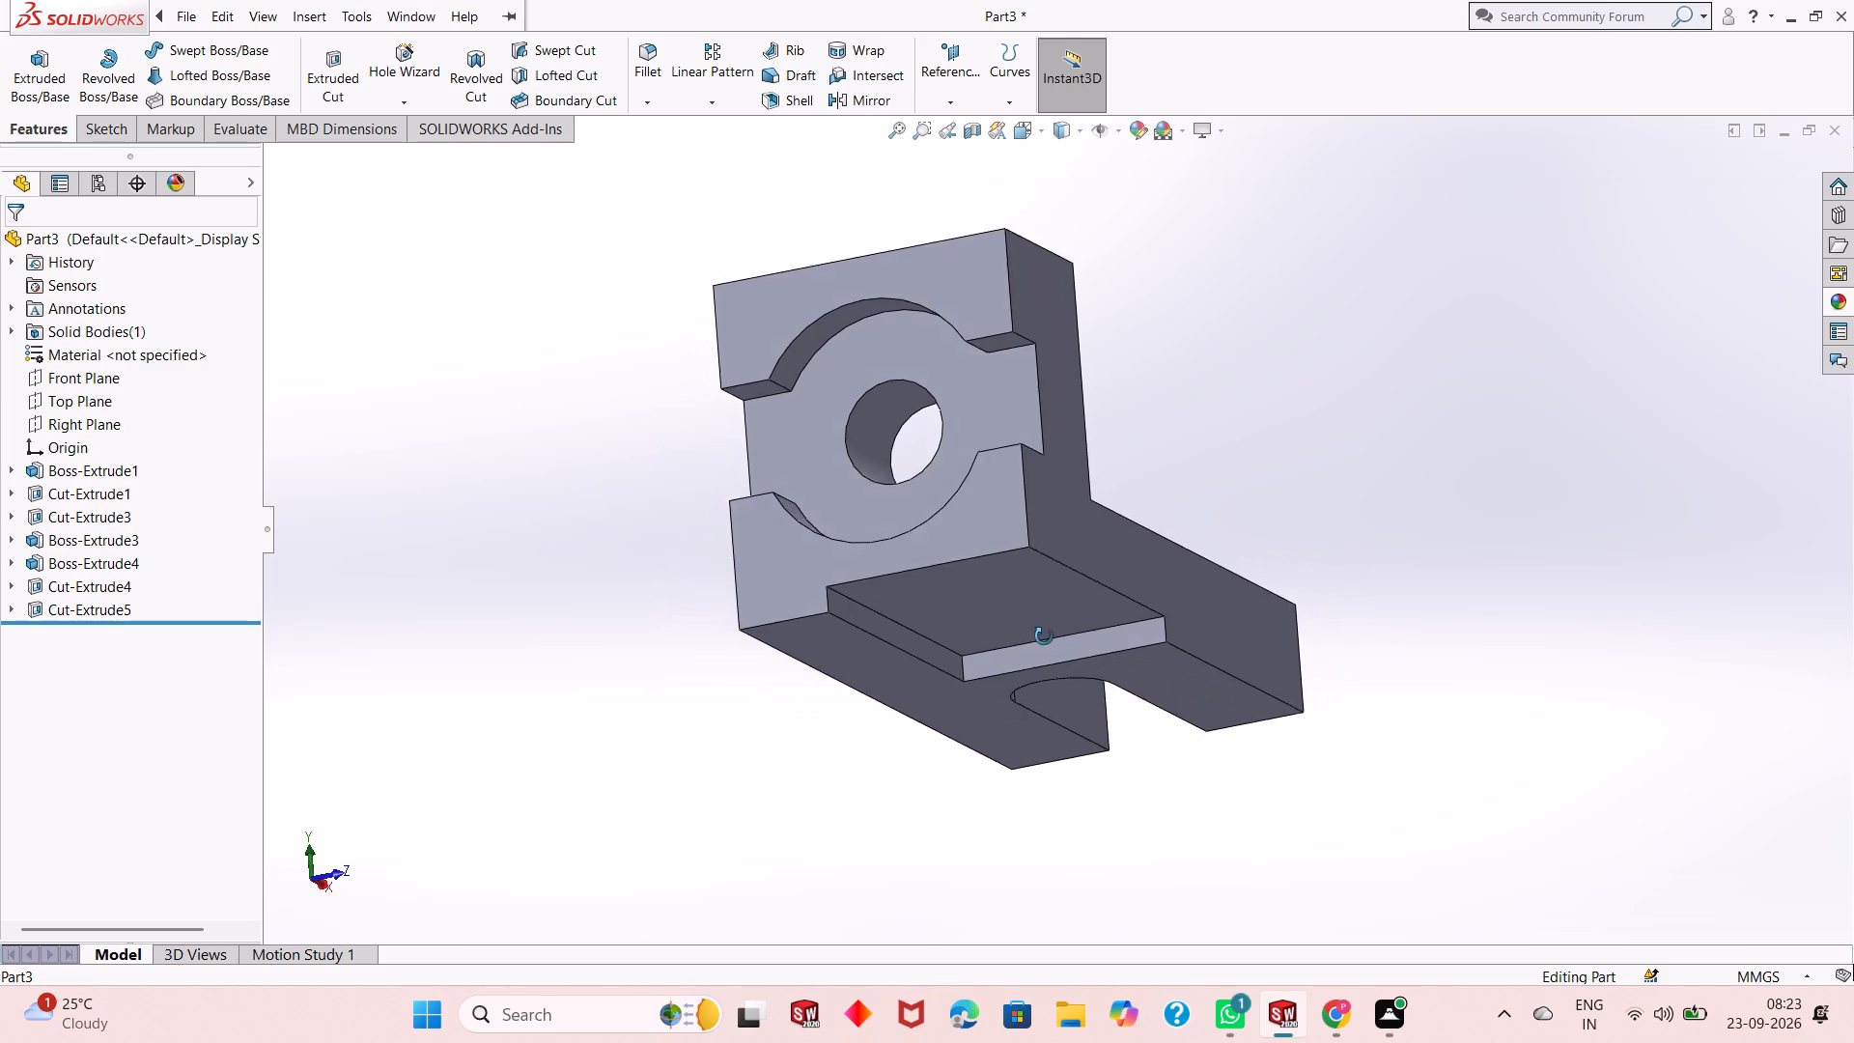
middle_click_drag(1044, 636, 967, 776)
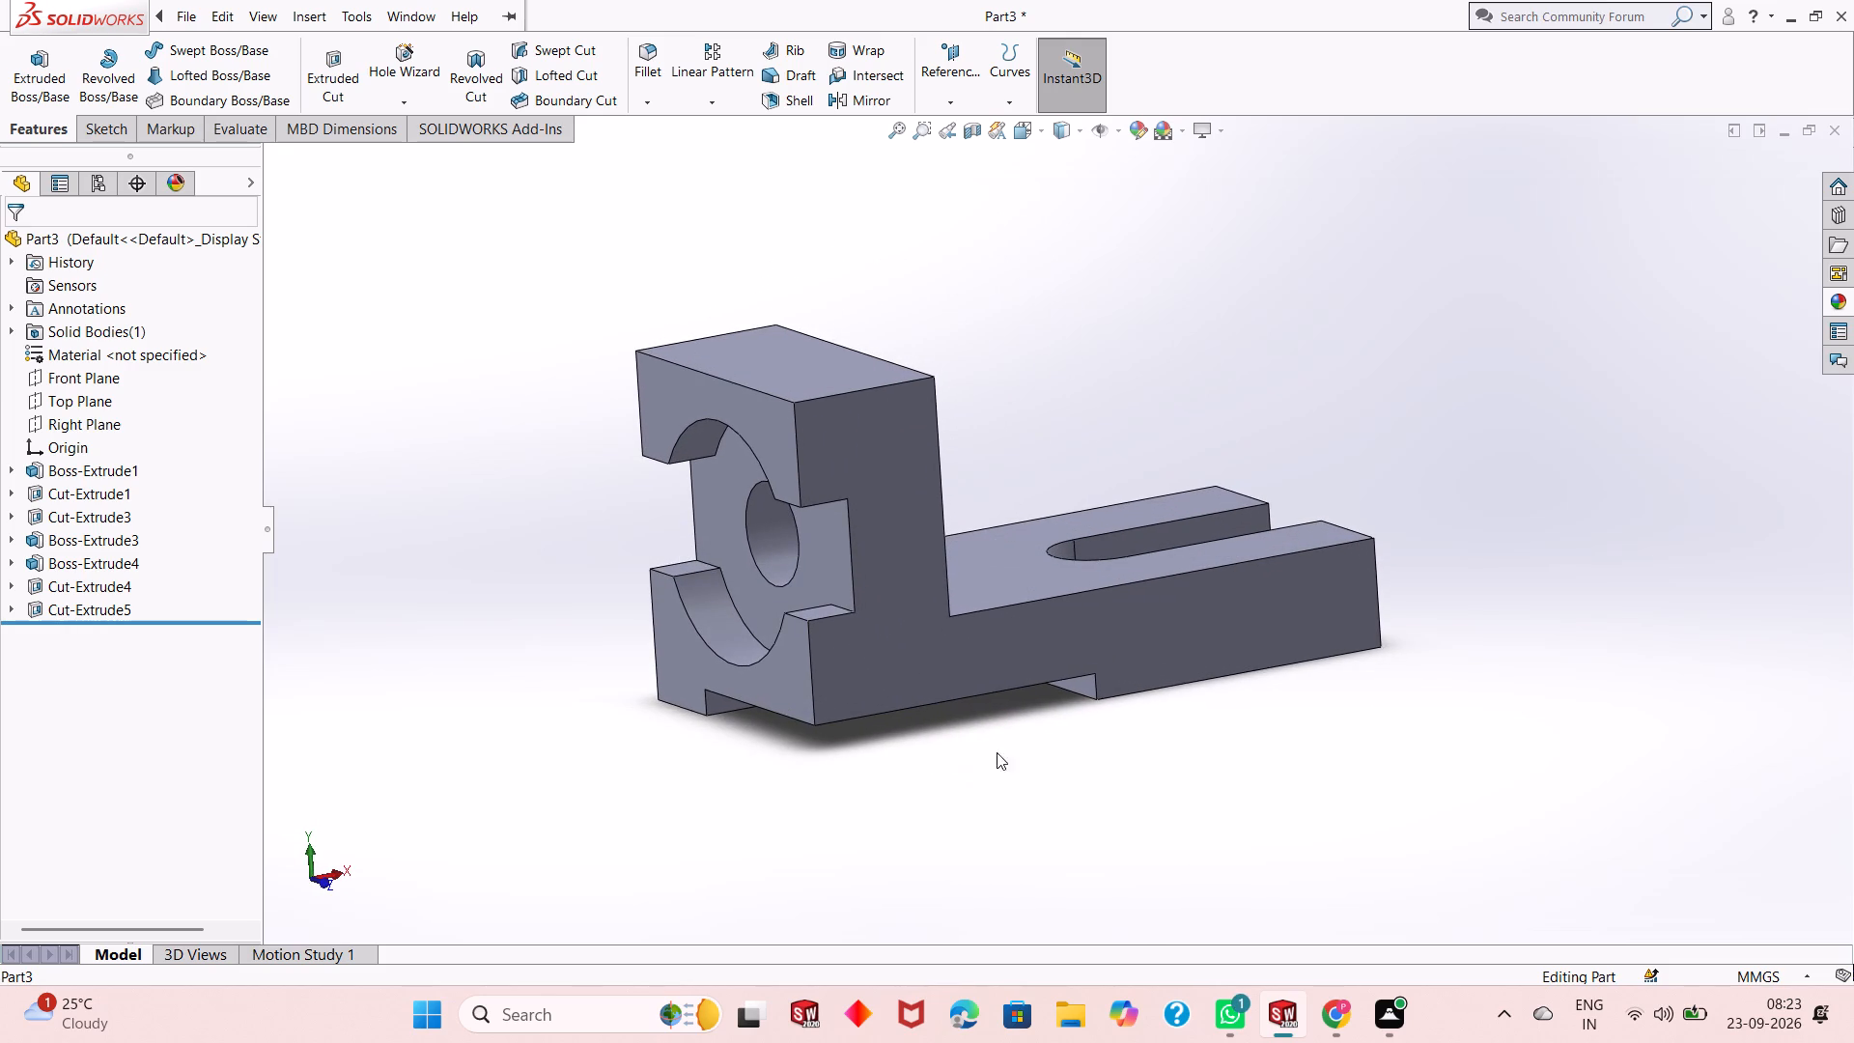
middle_click_drag(1083, 437, 1083, 466)
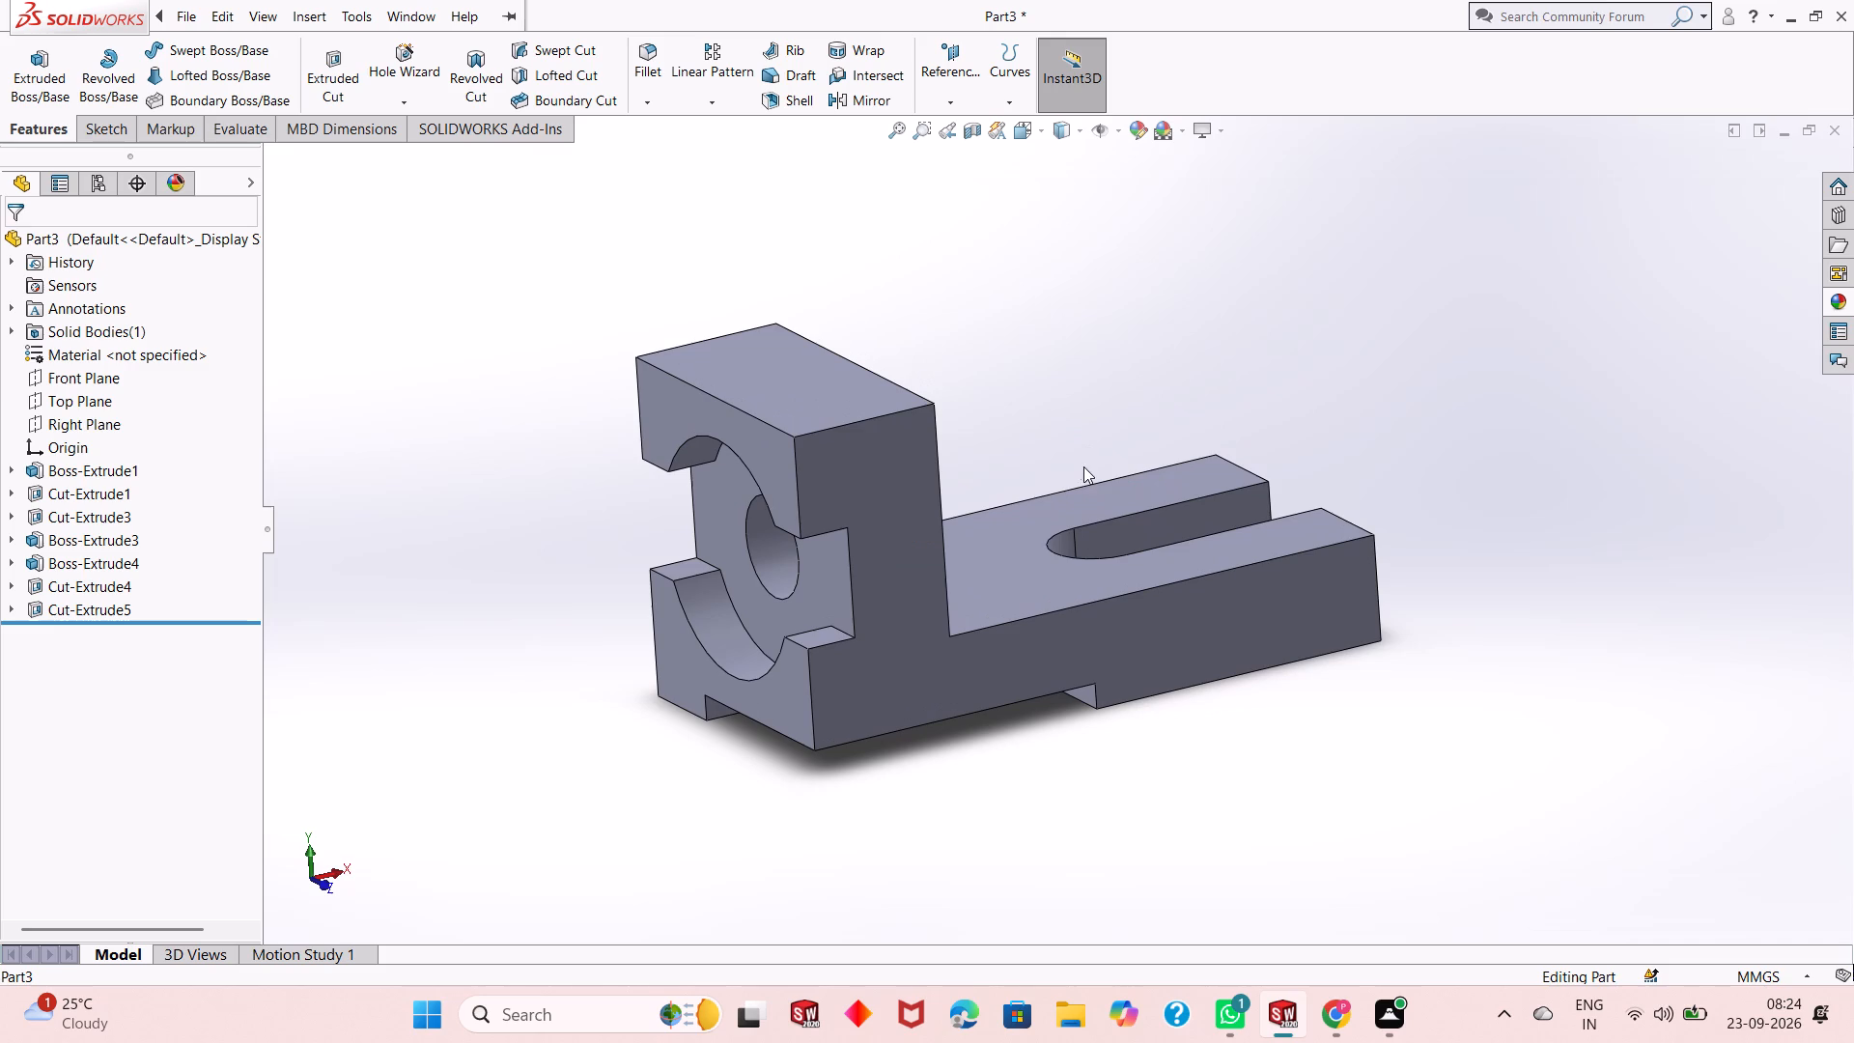
right_click_drag(1414, 382, 1441, 388)
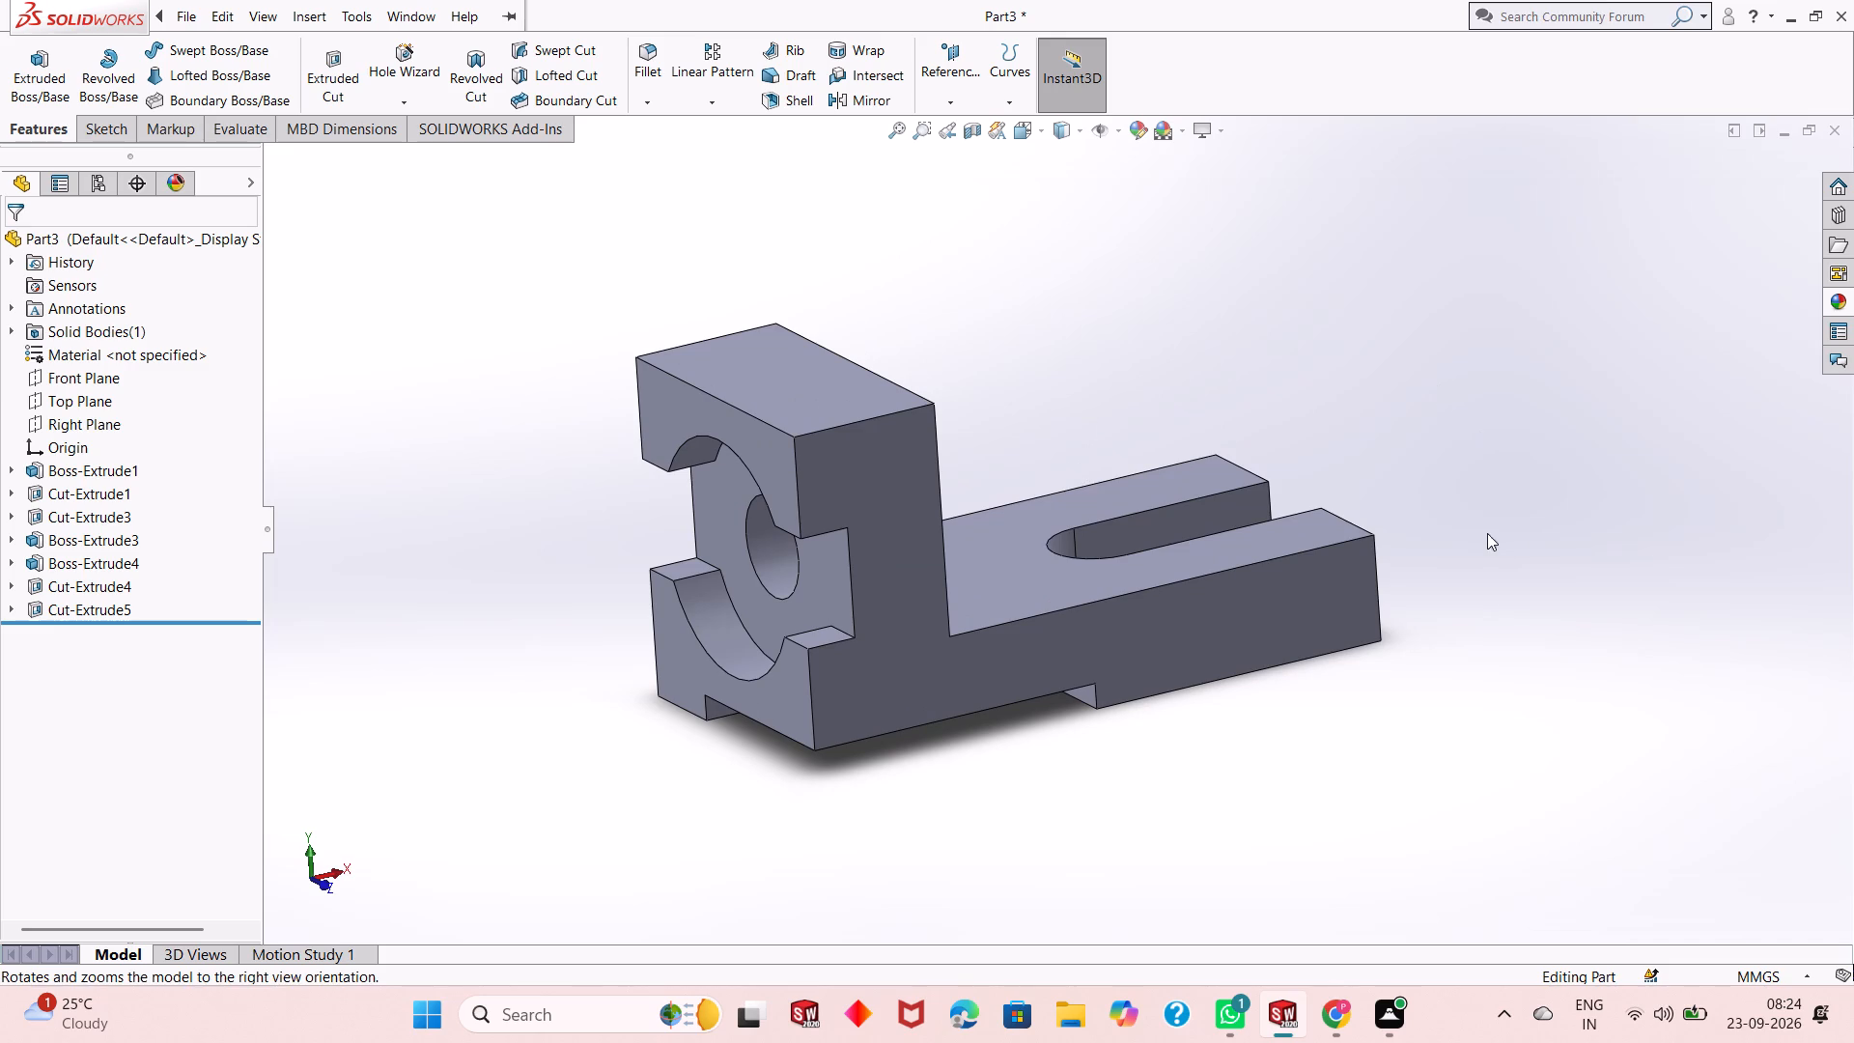
Change the whole part's appearance colour to light grey from the standard palette, with a red value of 192.
left_click(1141, 137)
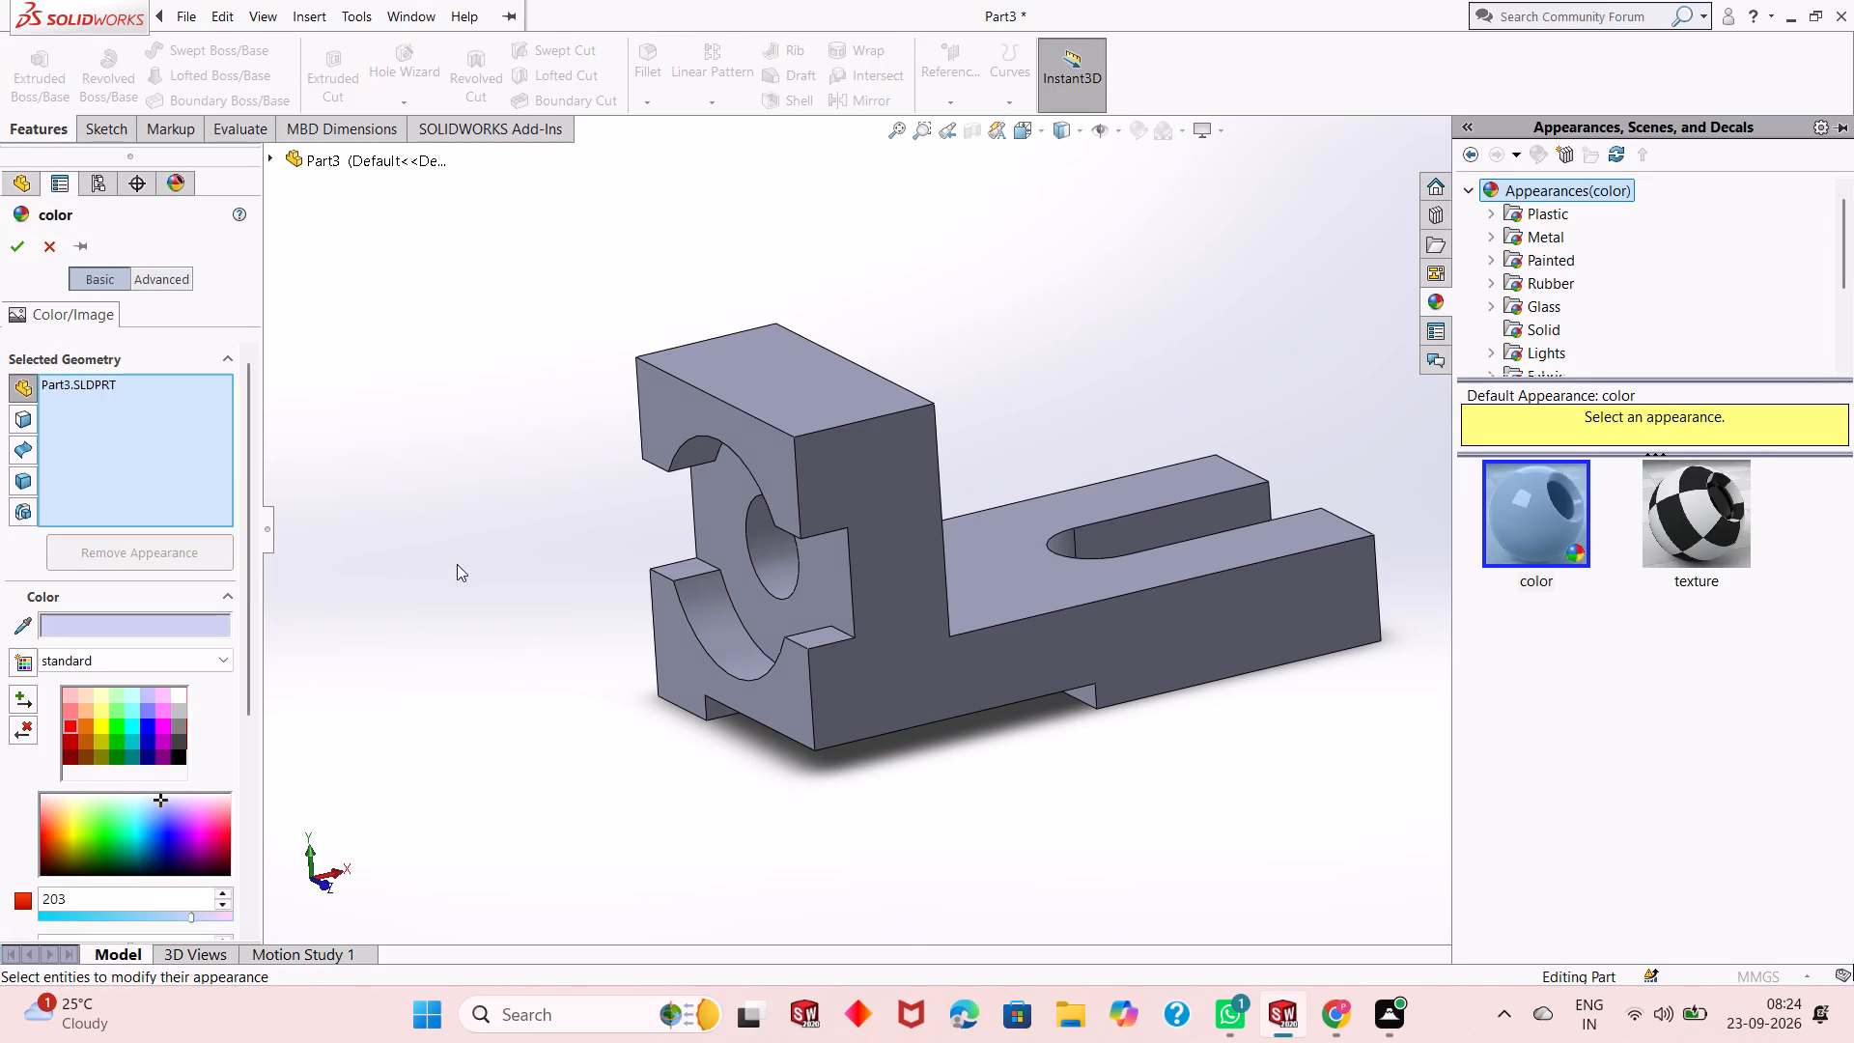
left_click(179, 715)
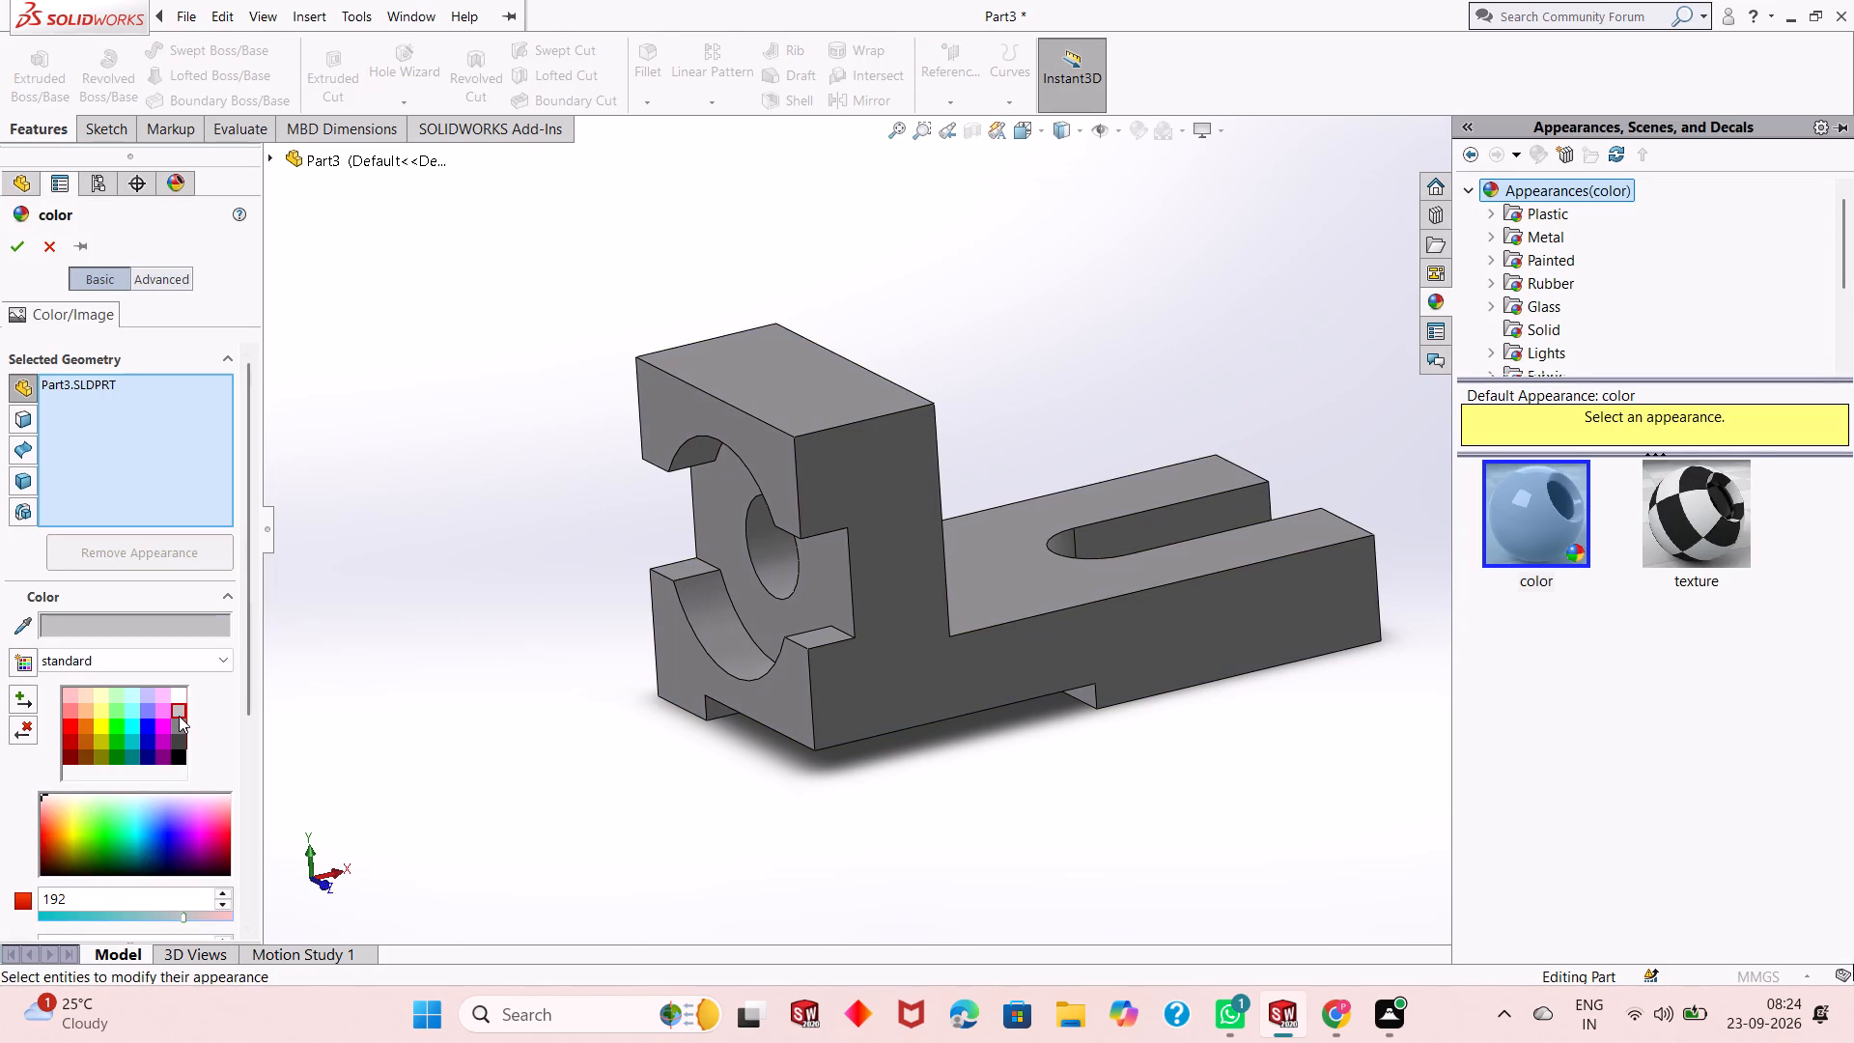
left_click(172, 721)
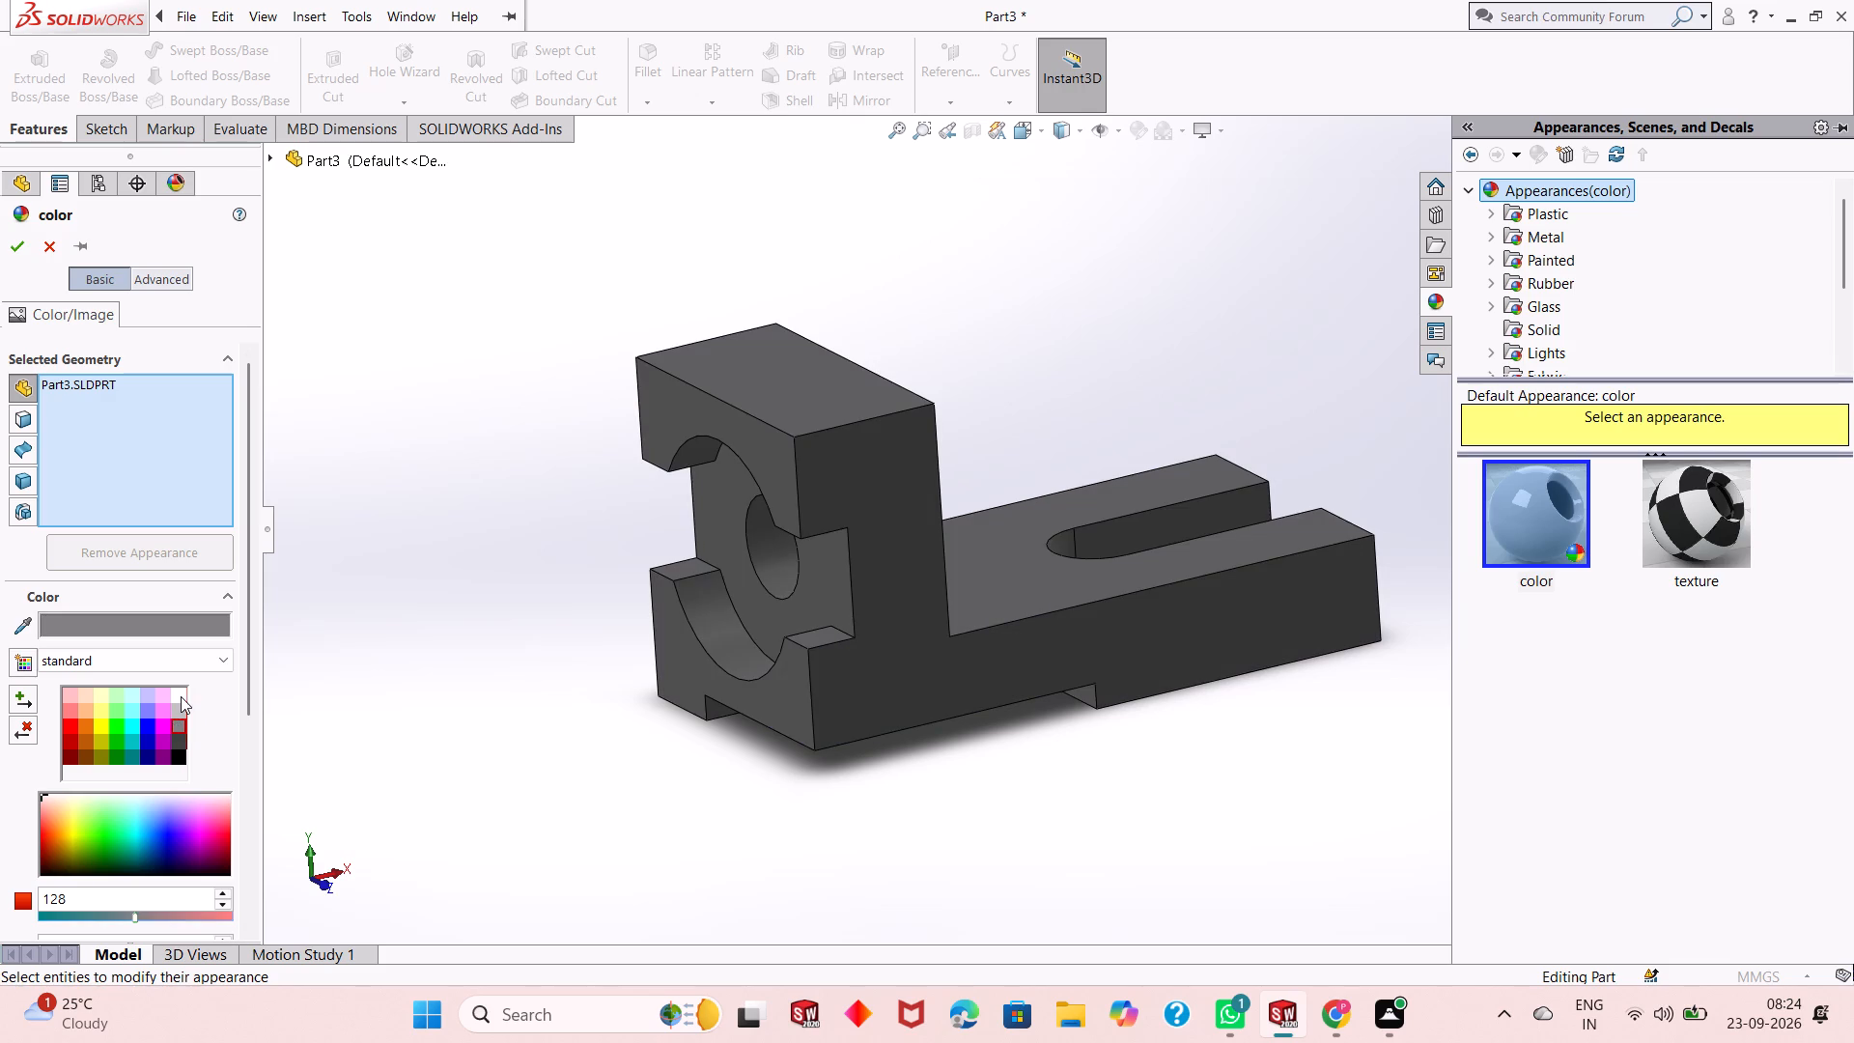
left_click(181, 696)
left_click(172, 712)
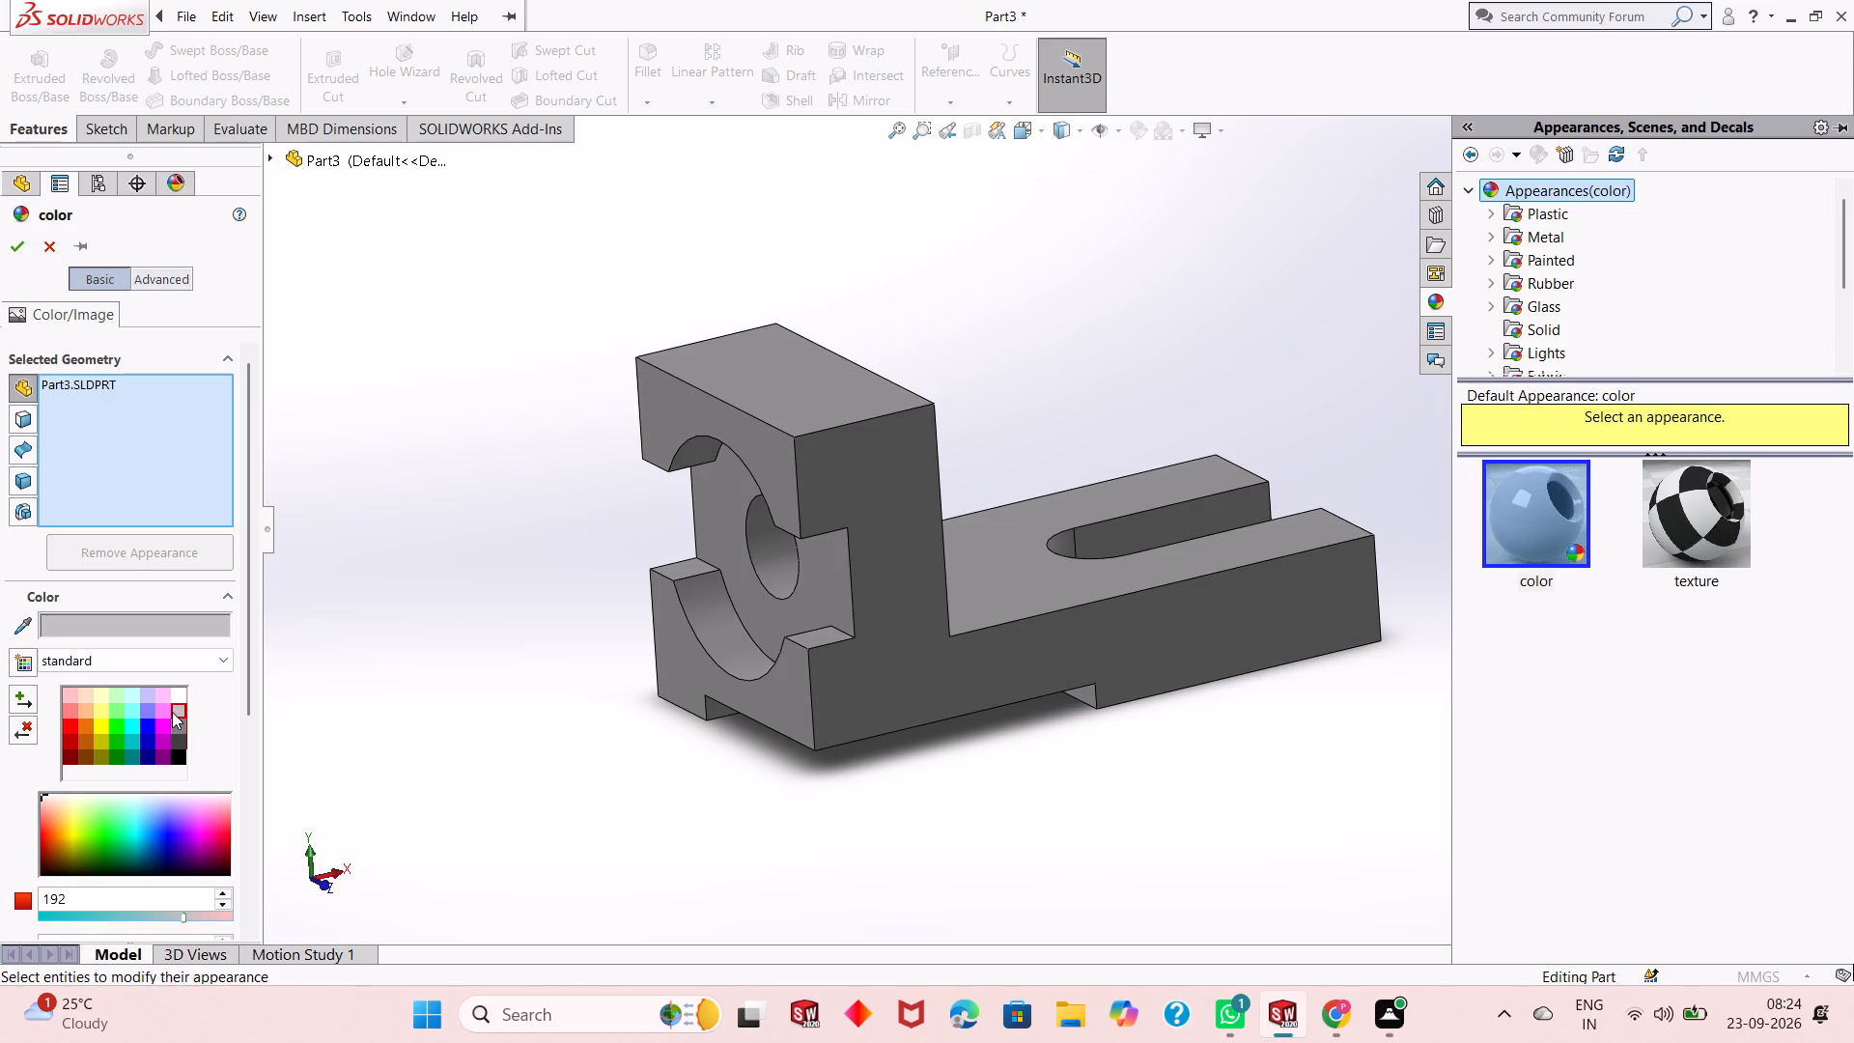
left_click(14, 244)
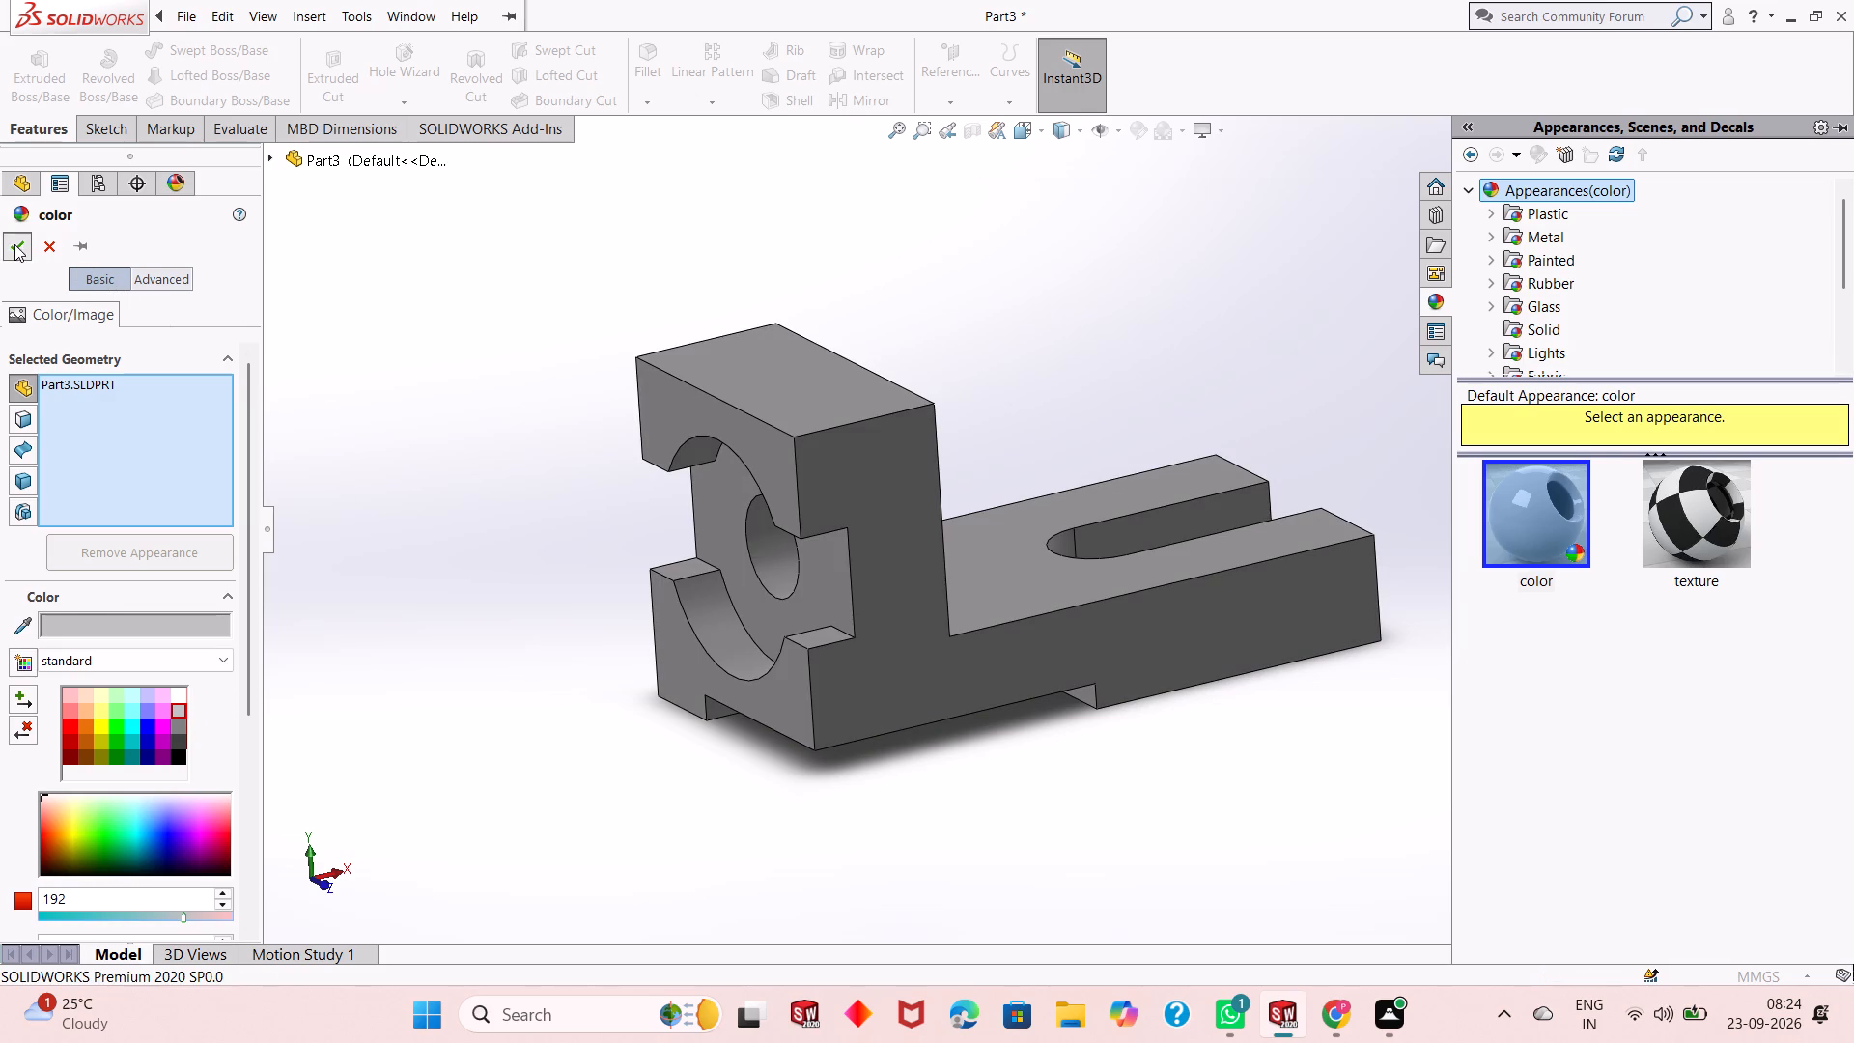
left_click(1111, 415)
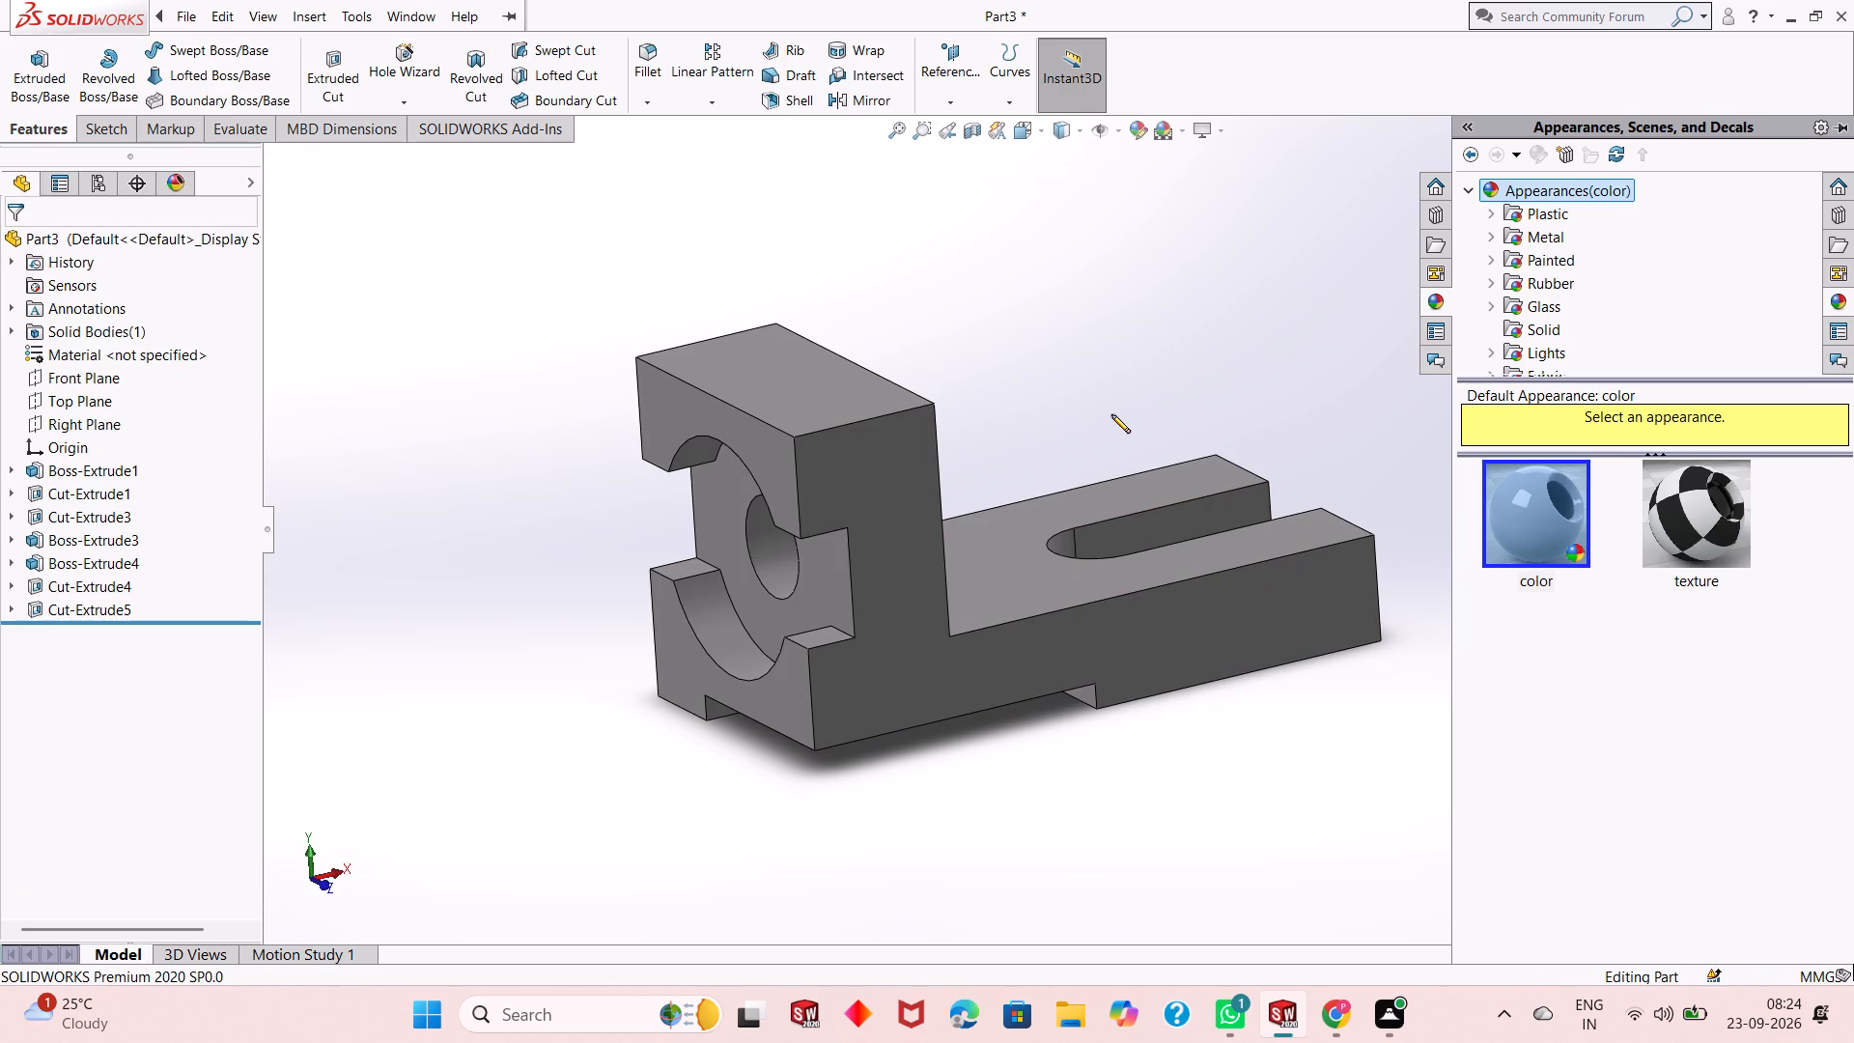
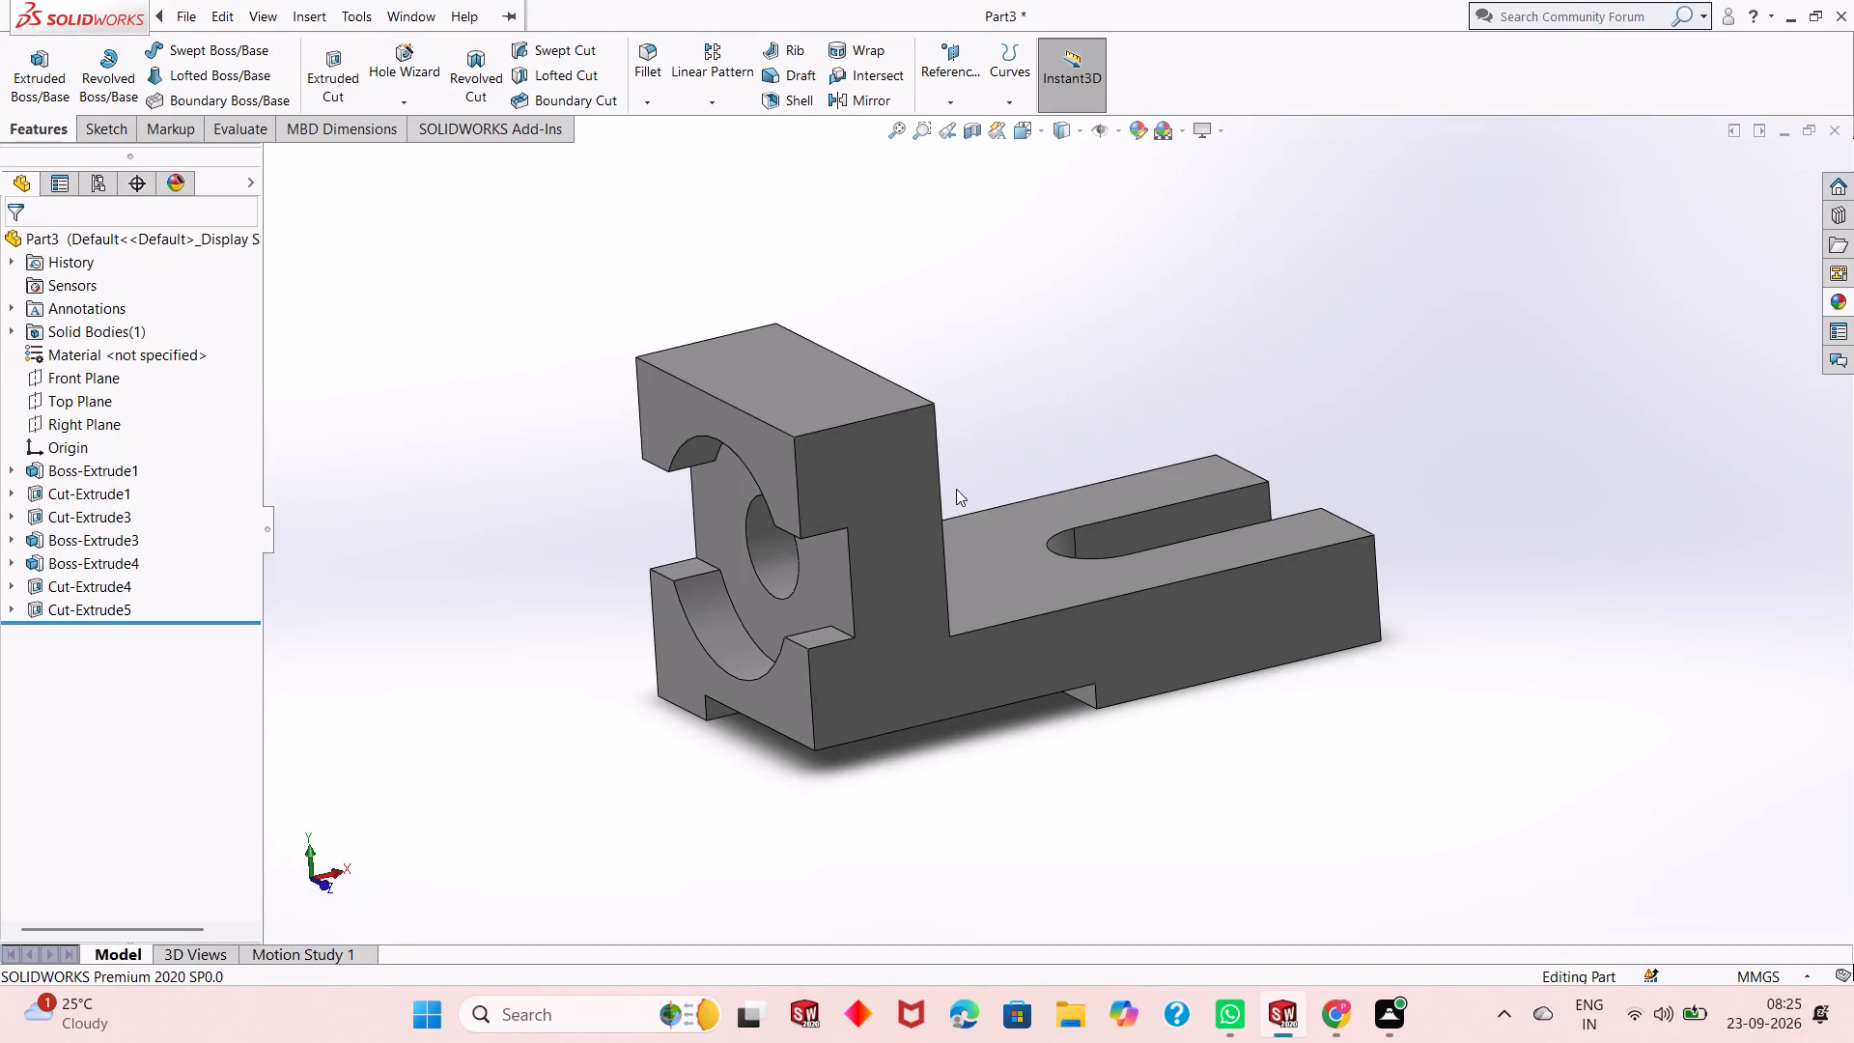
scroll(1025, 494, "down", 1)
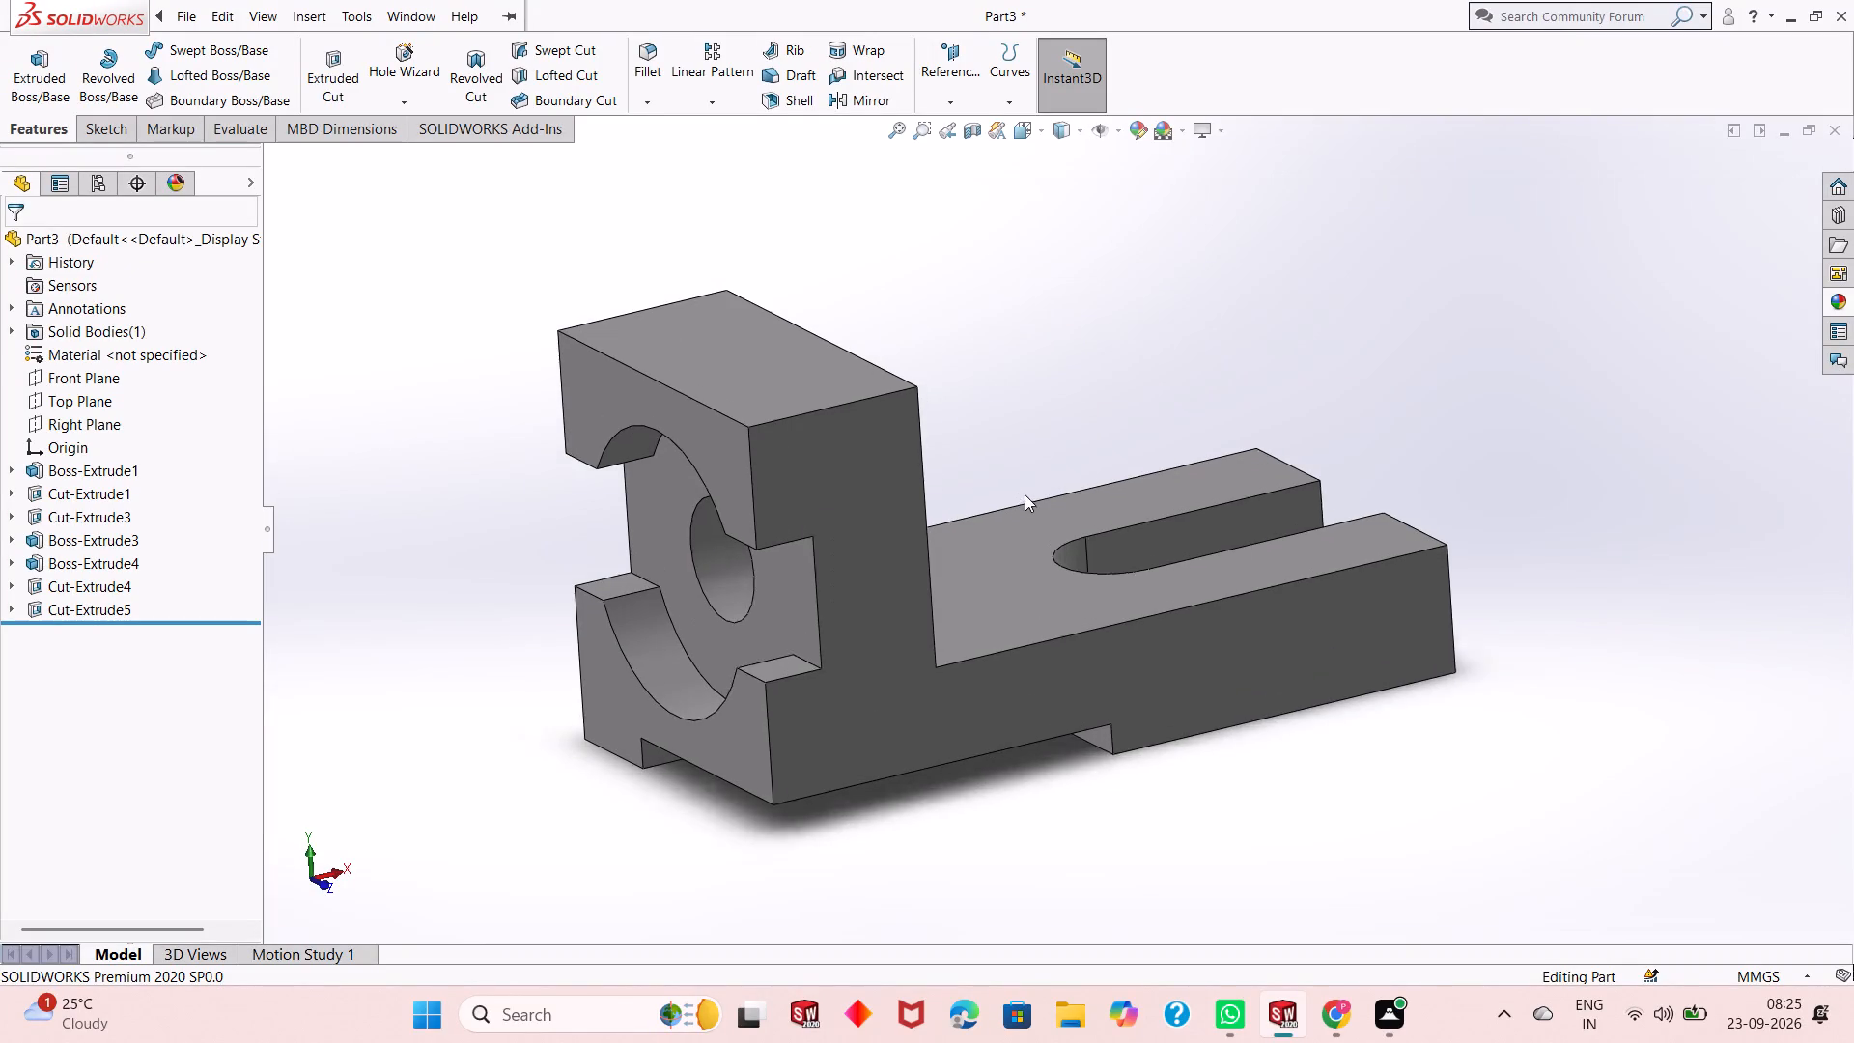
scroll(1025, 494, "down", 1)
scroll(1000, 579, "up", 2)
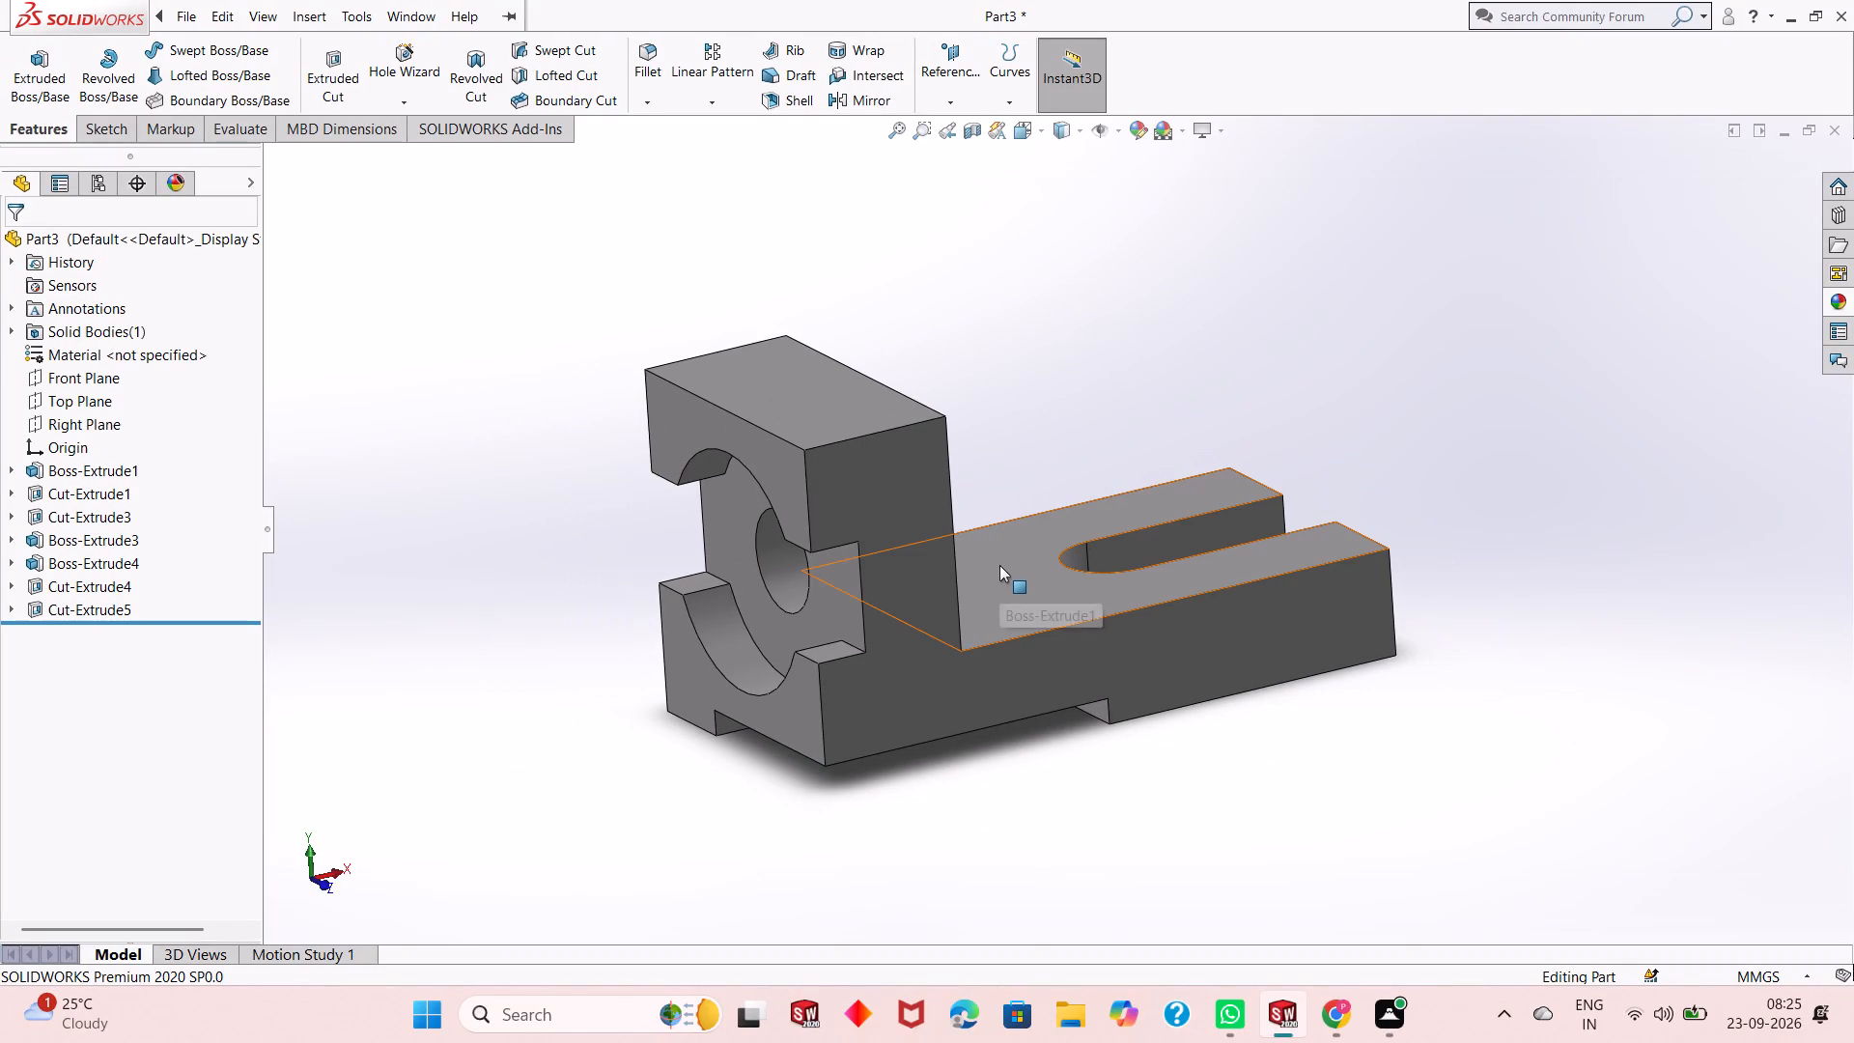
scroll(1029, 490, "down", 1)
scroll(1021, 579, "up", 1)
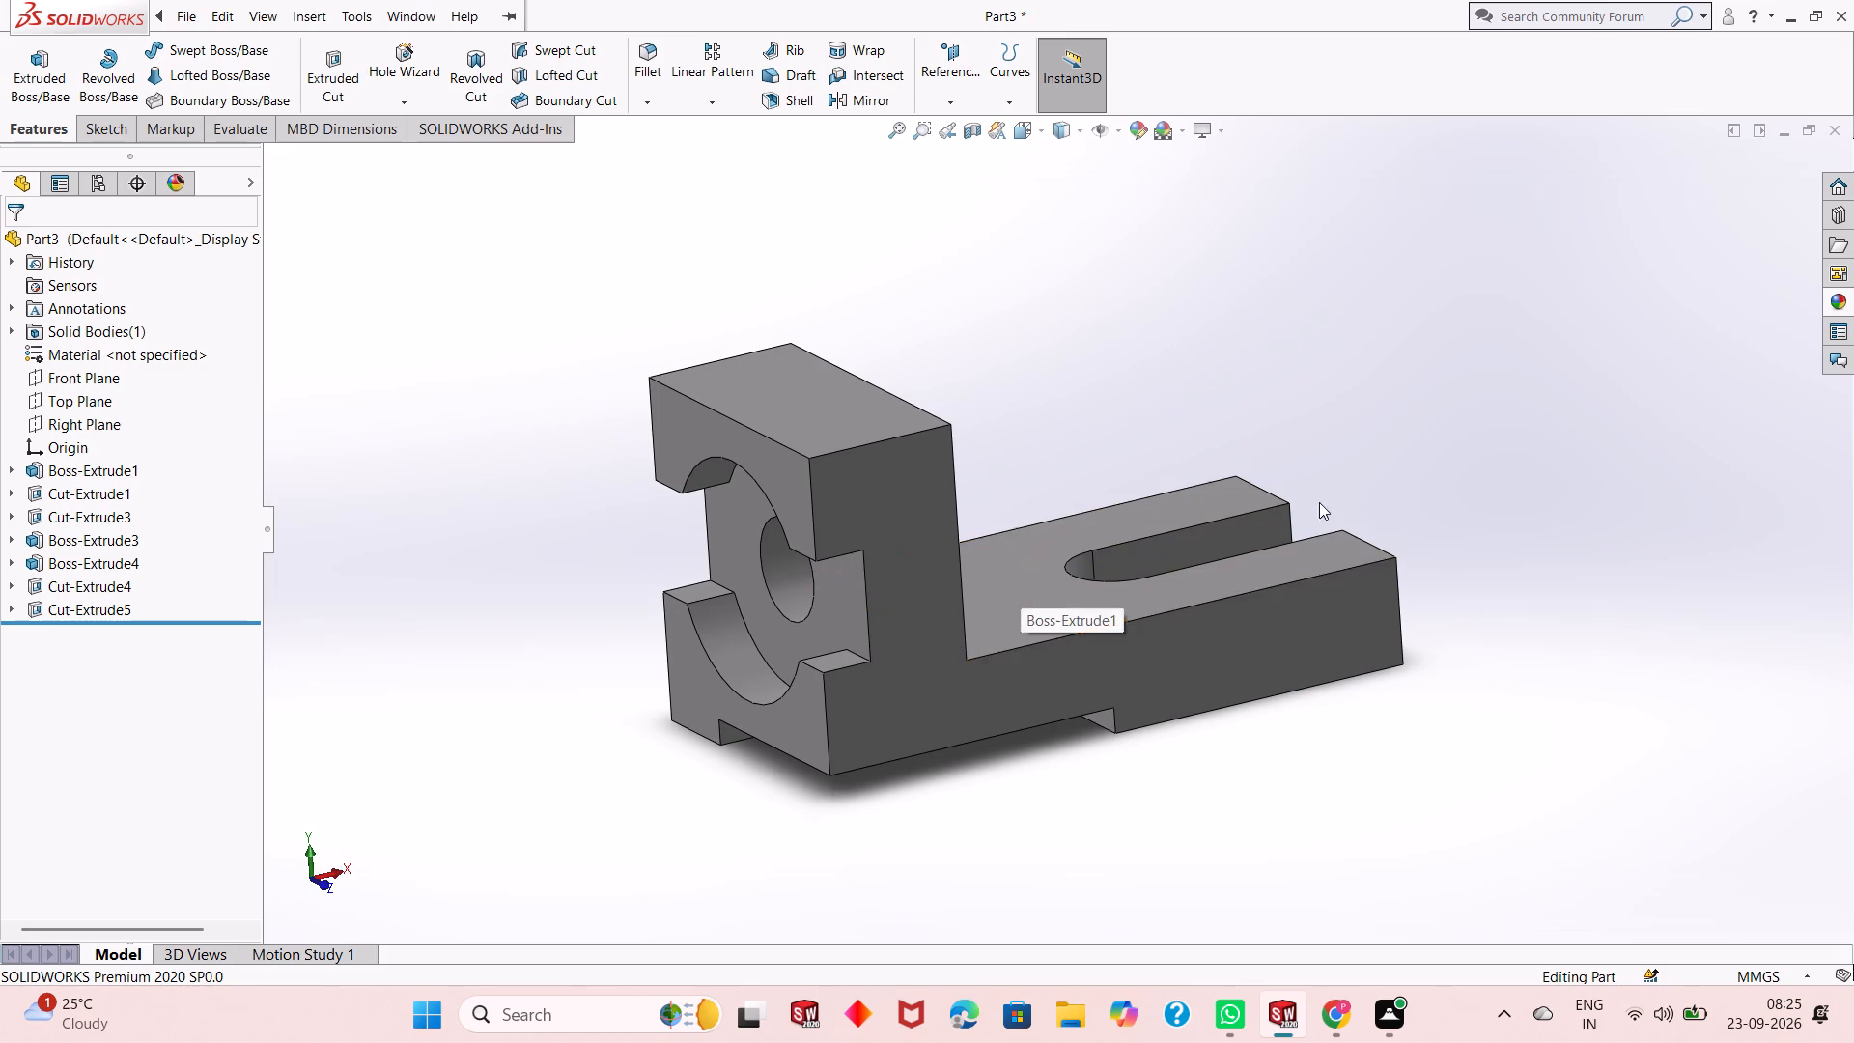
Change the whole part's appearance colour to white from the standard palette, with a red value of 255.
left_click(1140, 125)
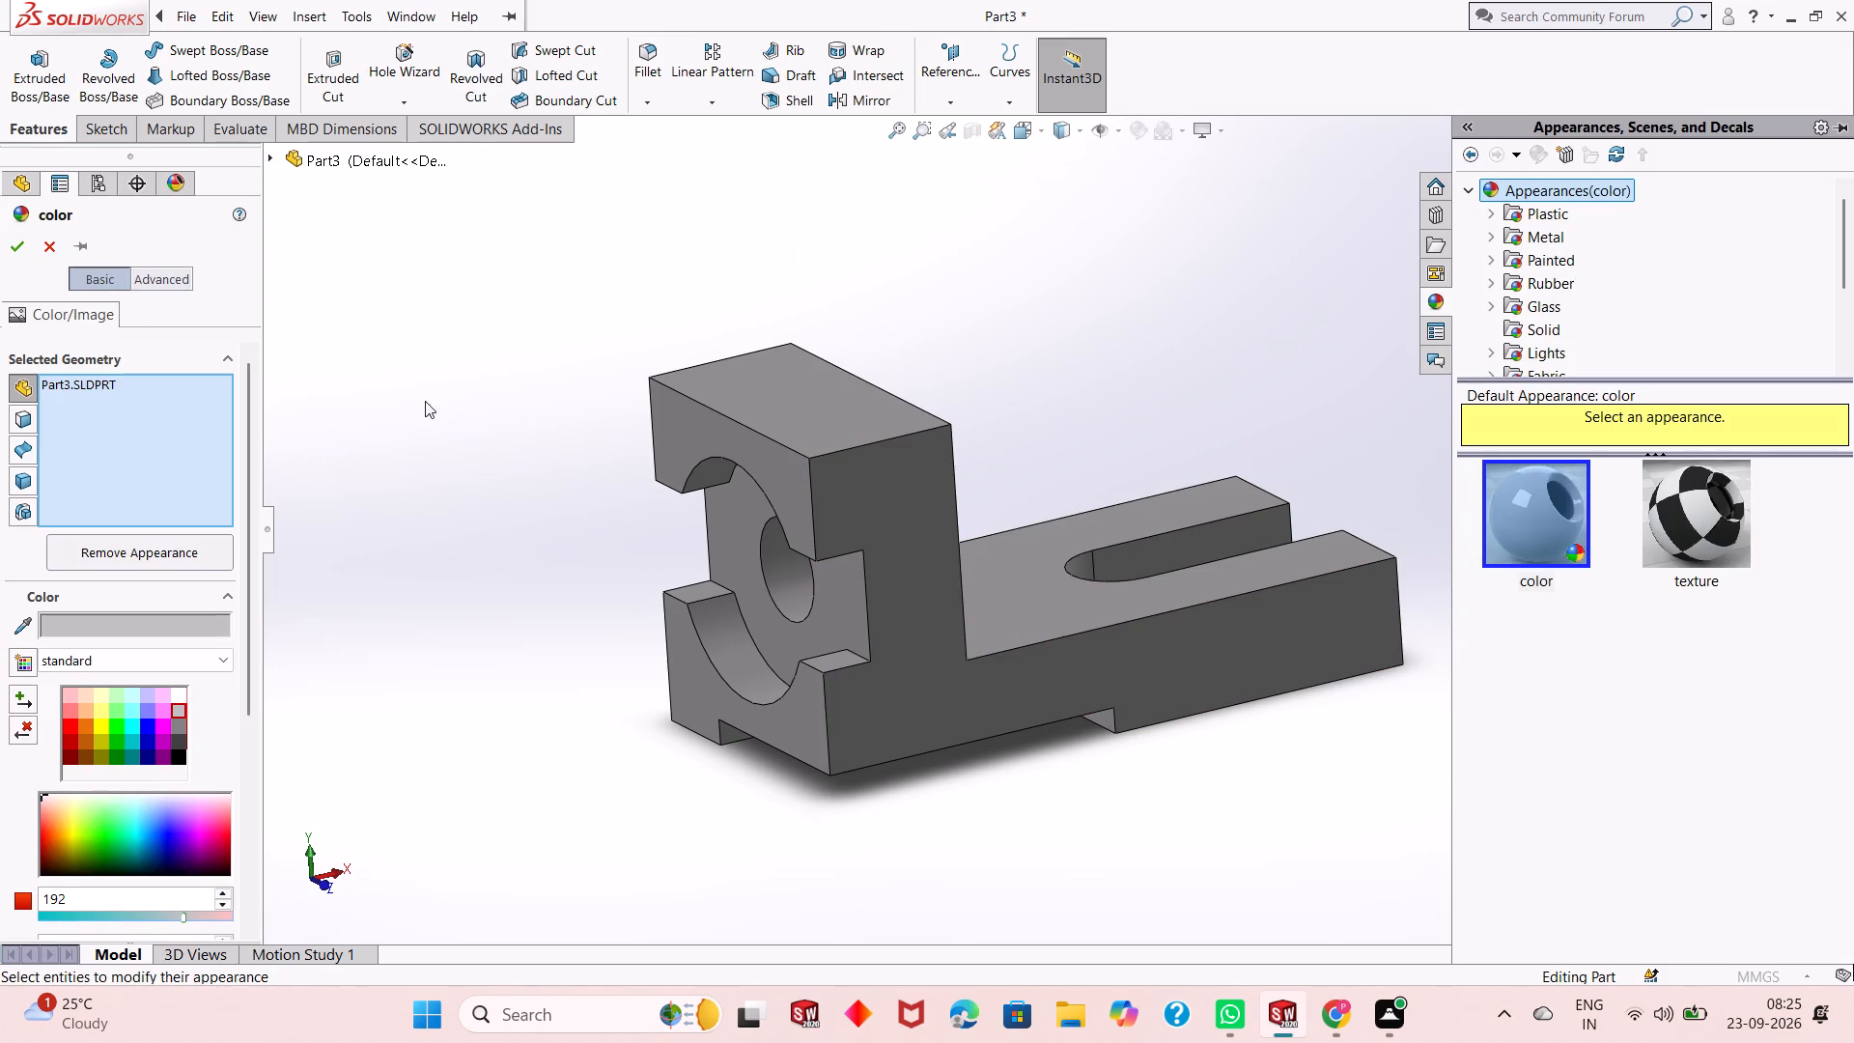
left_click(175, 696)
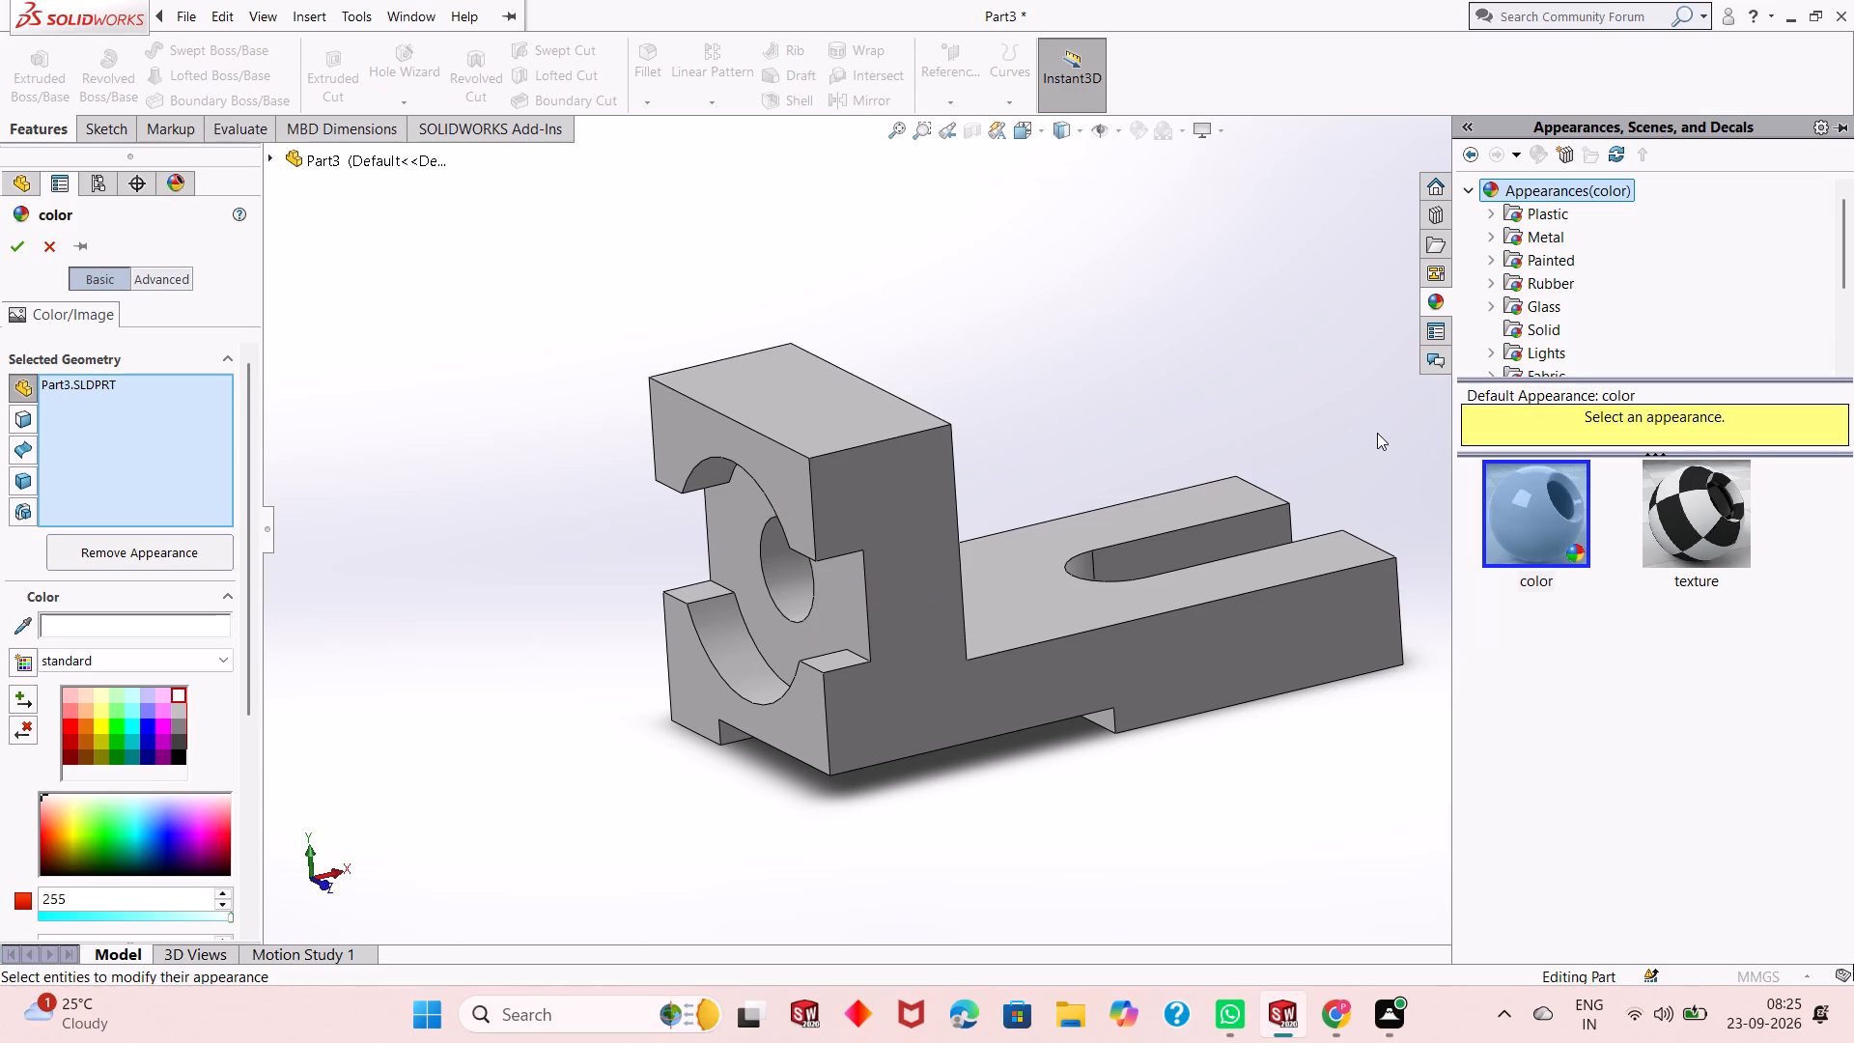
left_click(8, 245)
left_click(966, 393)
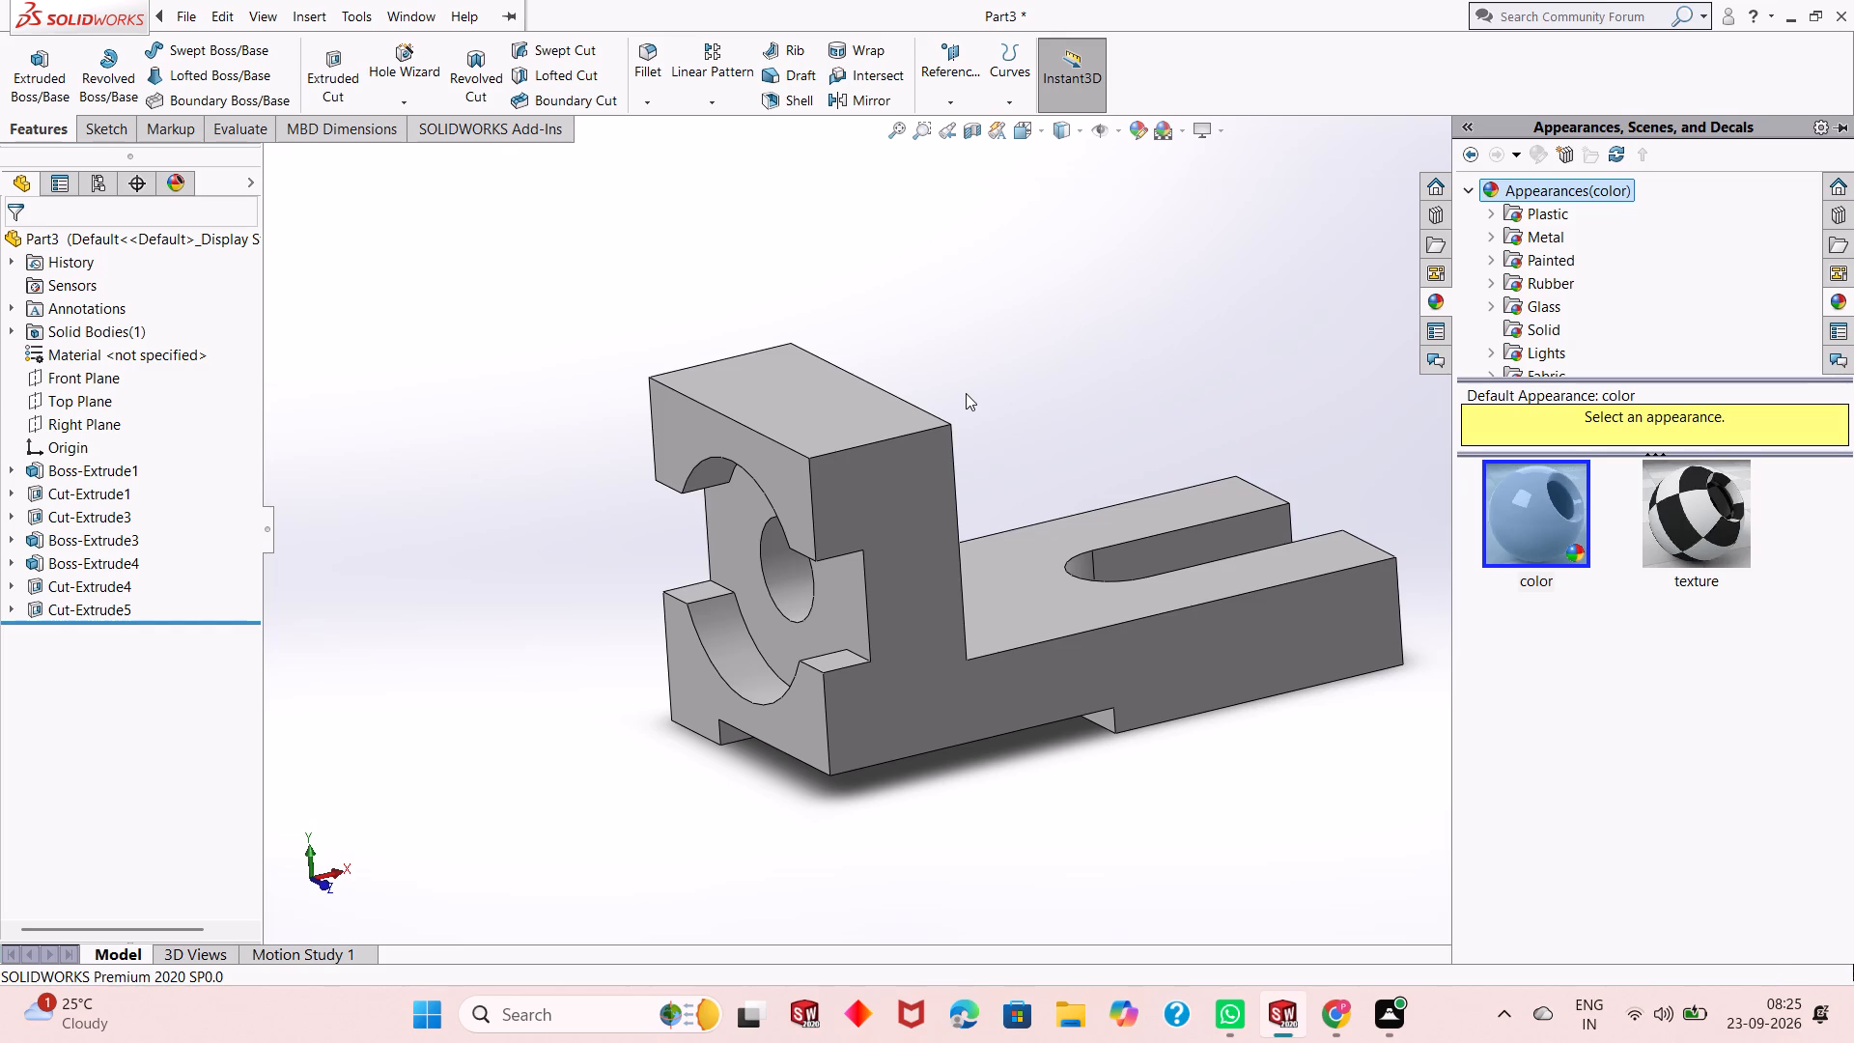
Undo the white and light grey colour changes on the part.
key("ctrl+z")
key("ctrl+z")
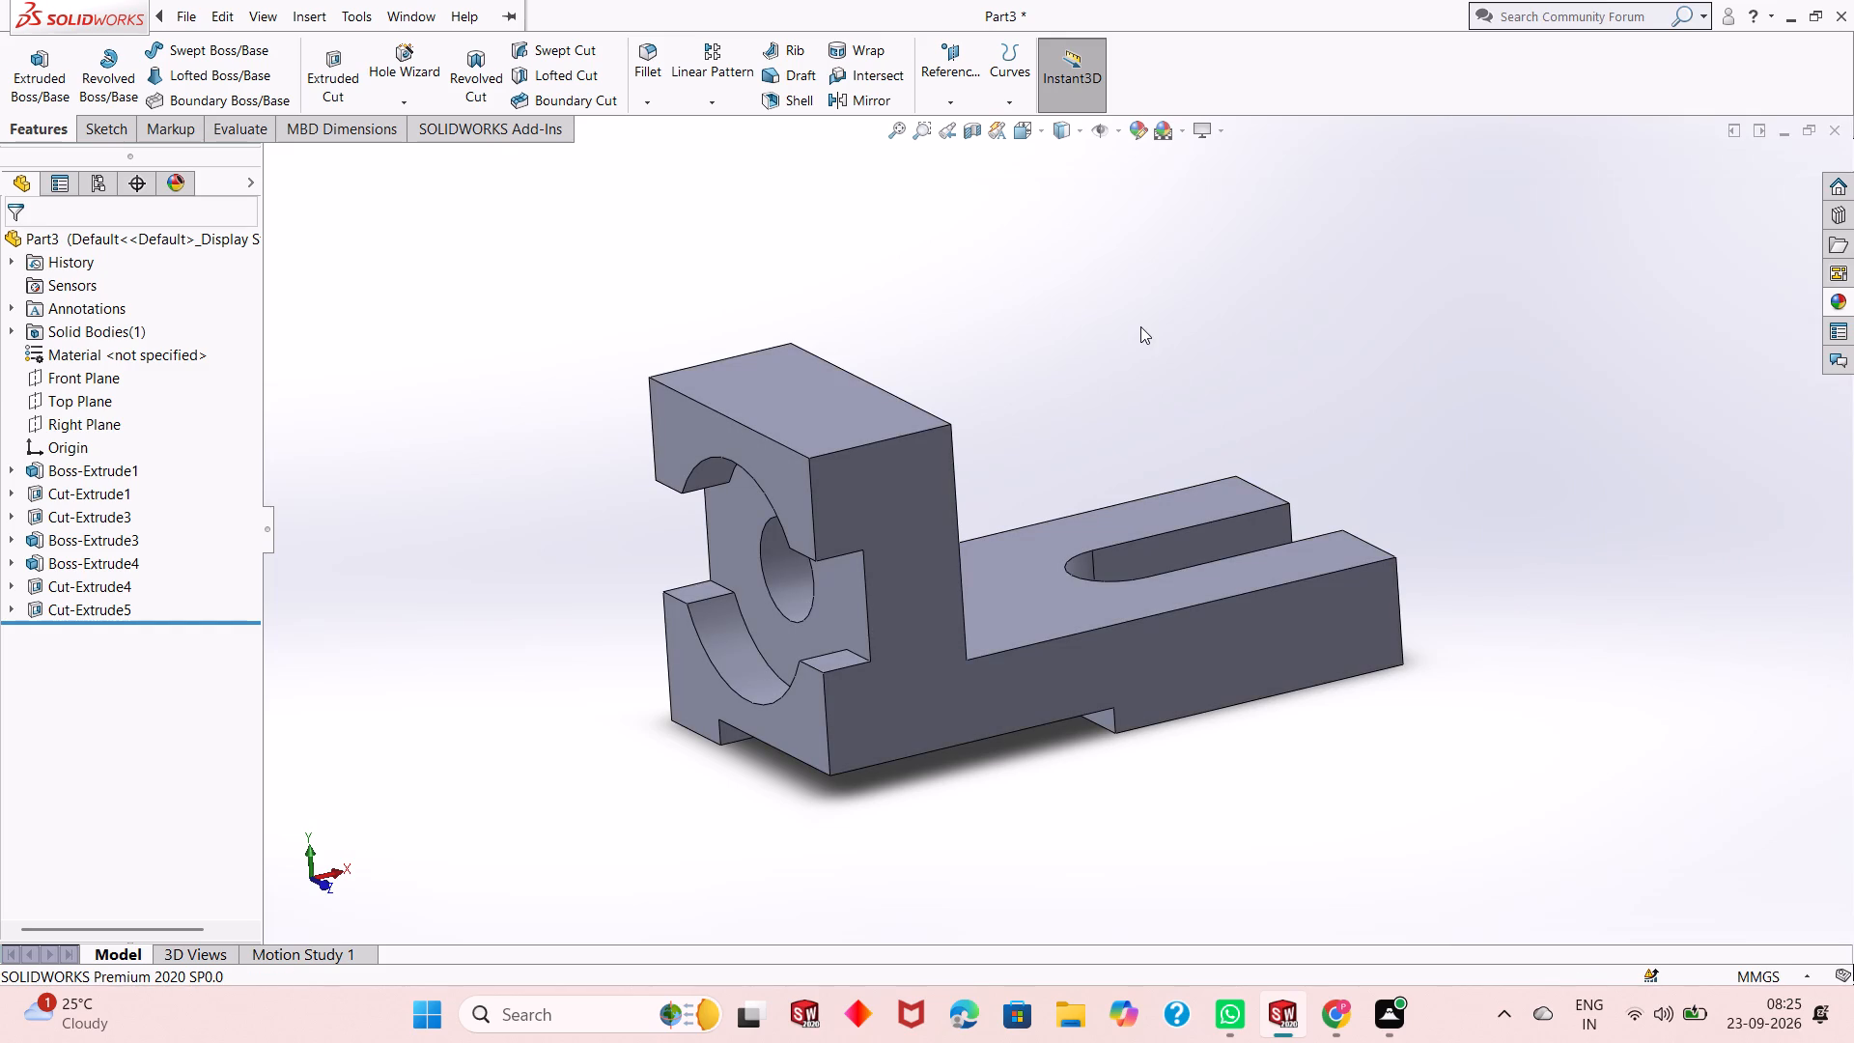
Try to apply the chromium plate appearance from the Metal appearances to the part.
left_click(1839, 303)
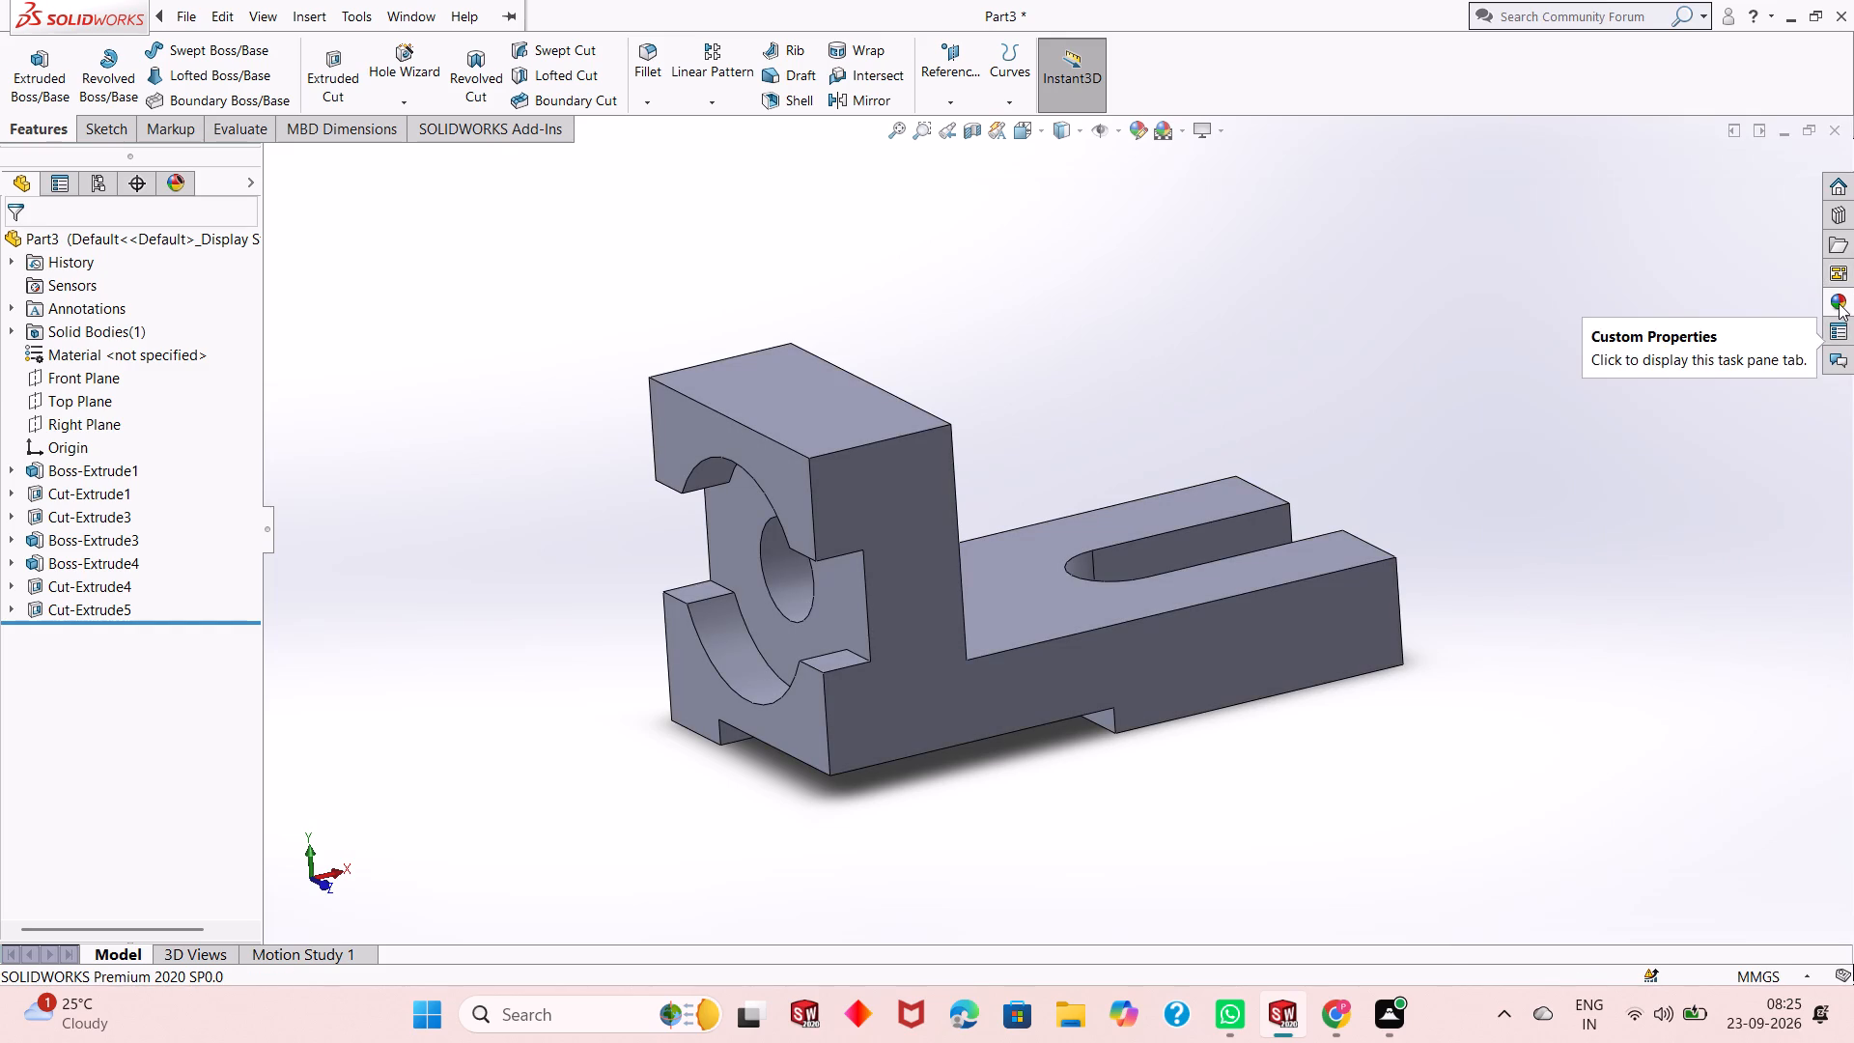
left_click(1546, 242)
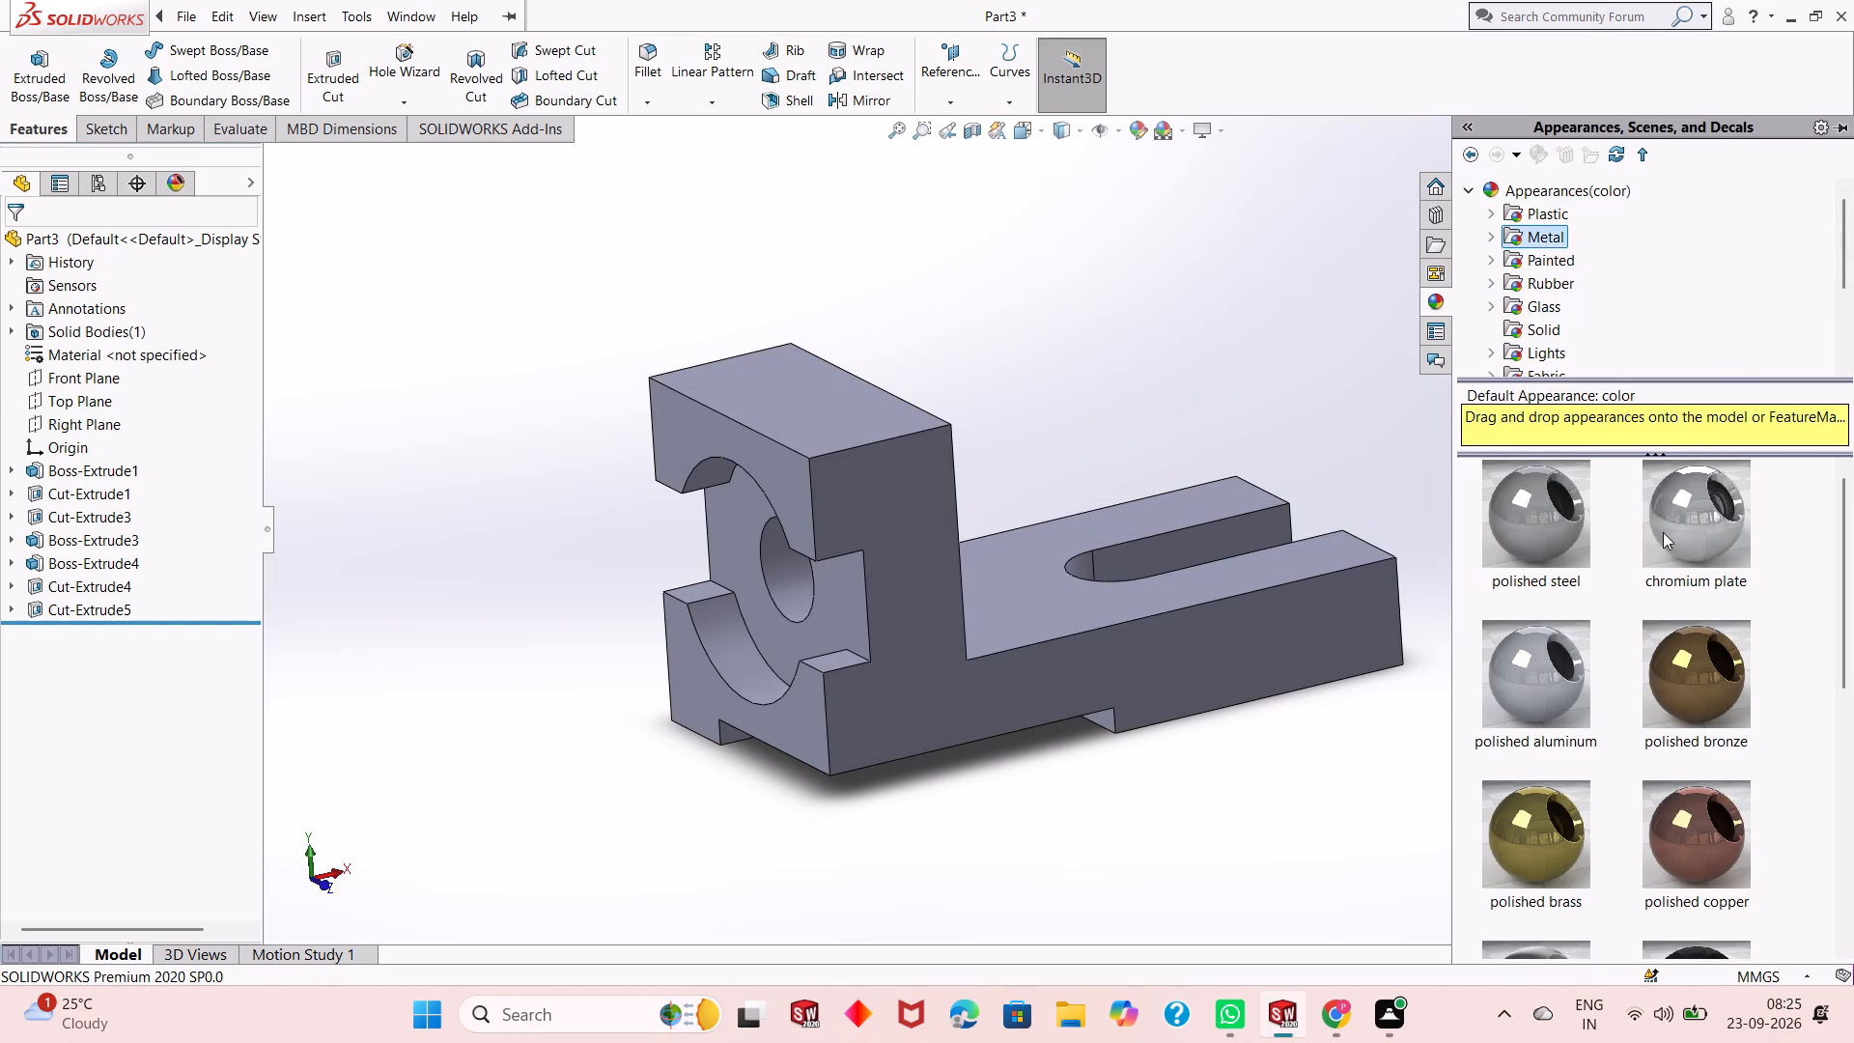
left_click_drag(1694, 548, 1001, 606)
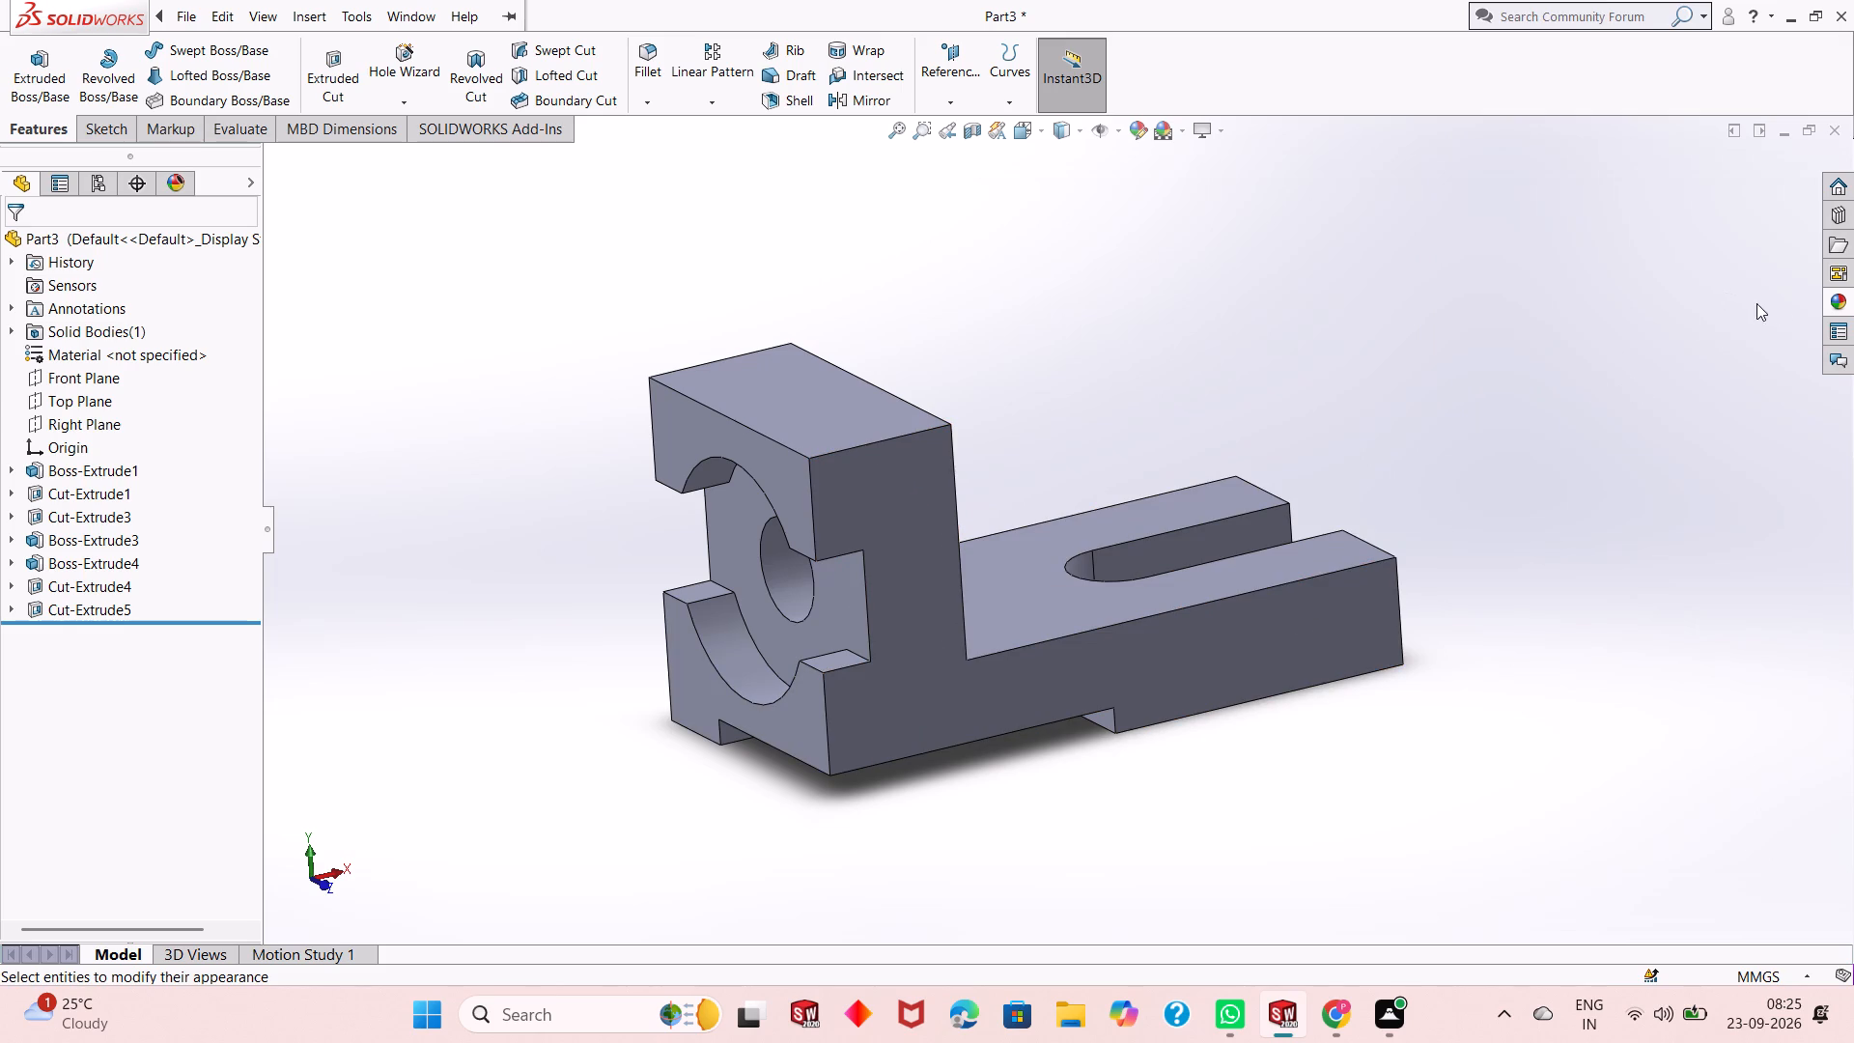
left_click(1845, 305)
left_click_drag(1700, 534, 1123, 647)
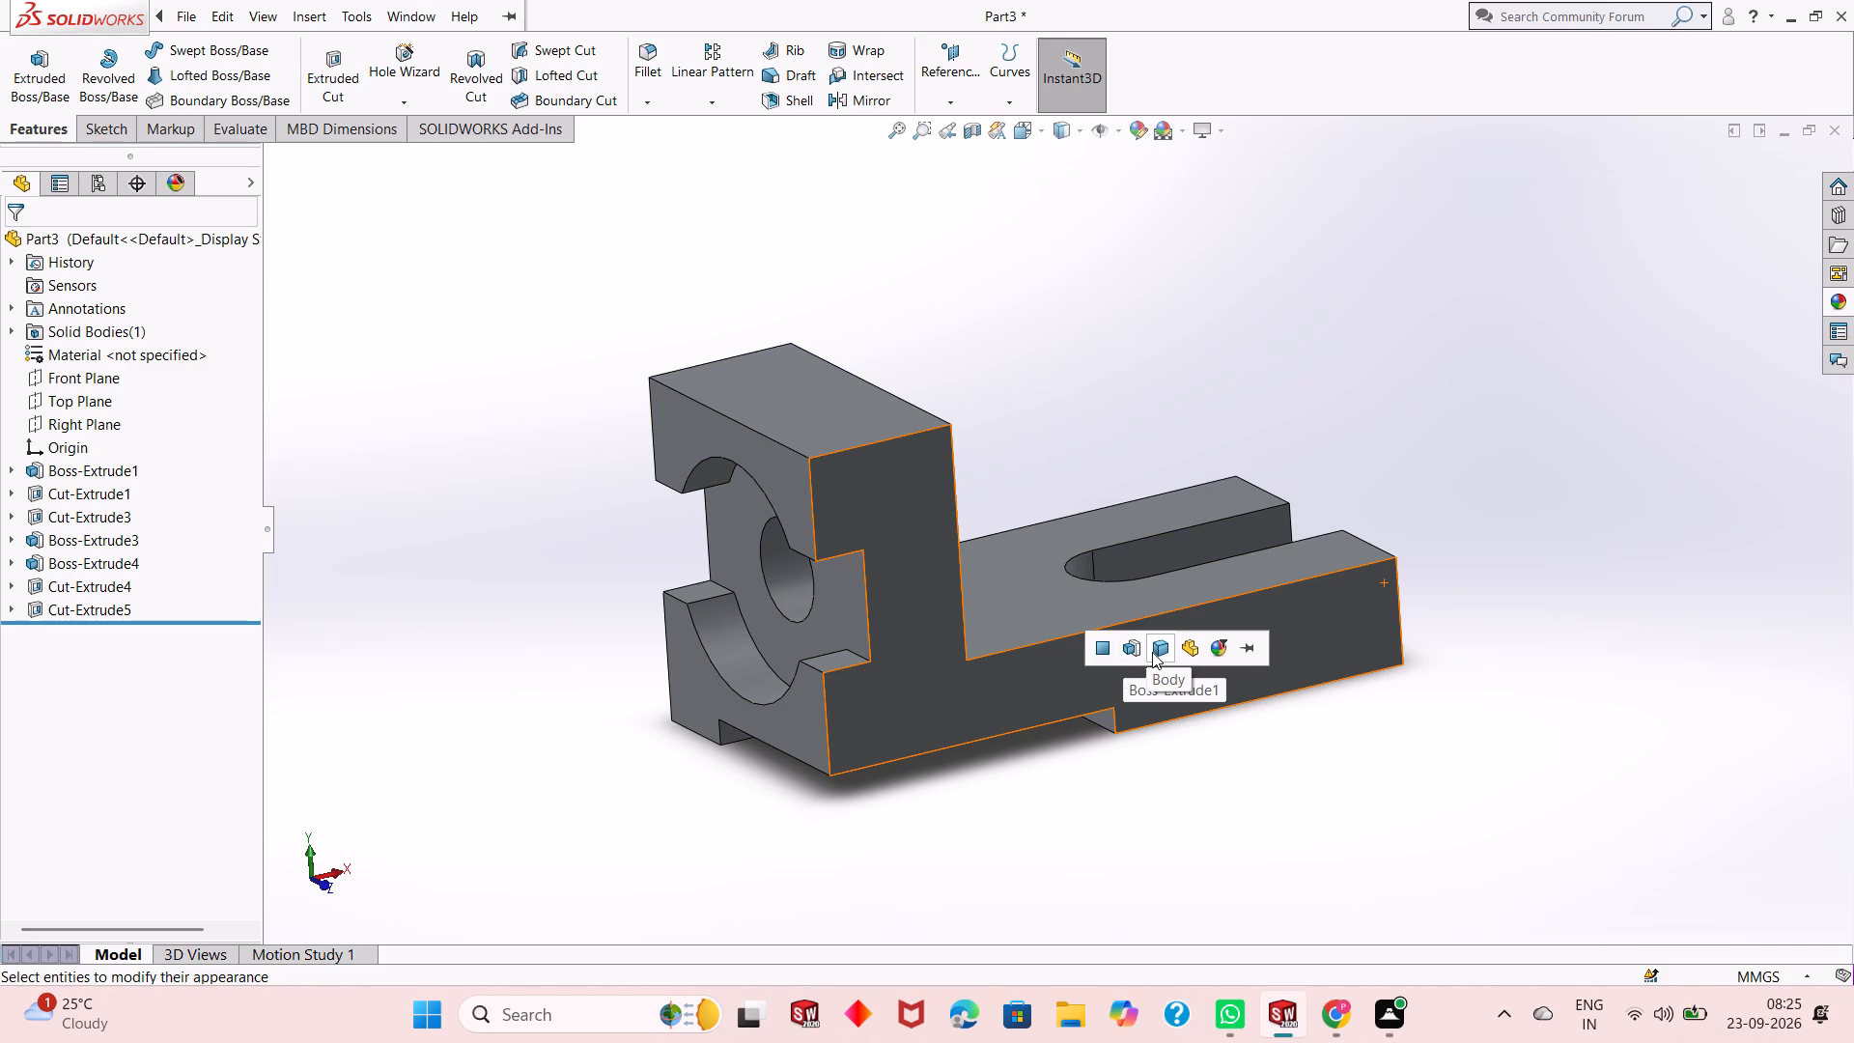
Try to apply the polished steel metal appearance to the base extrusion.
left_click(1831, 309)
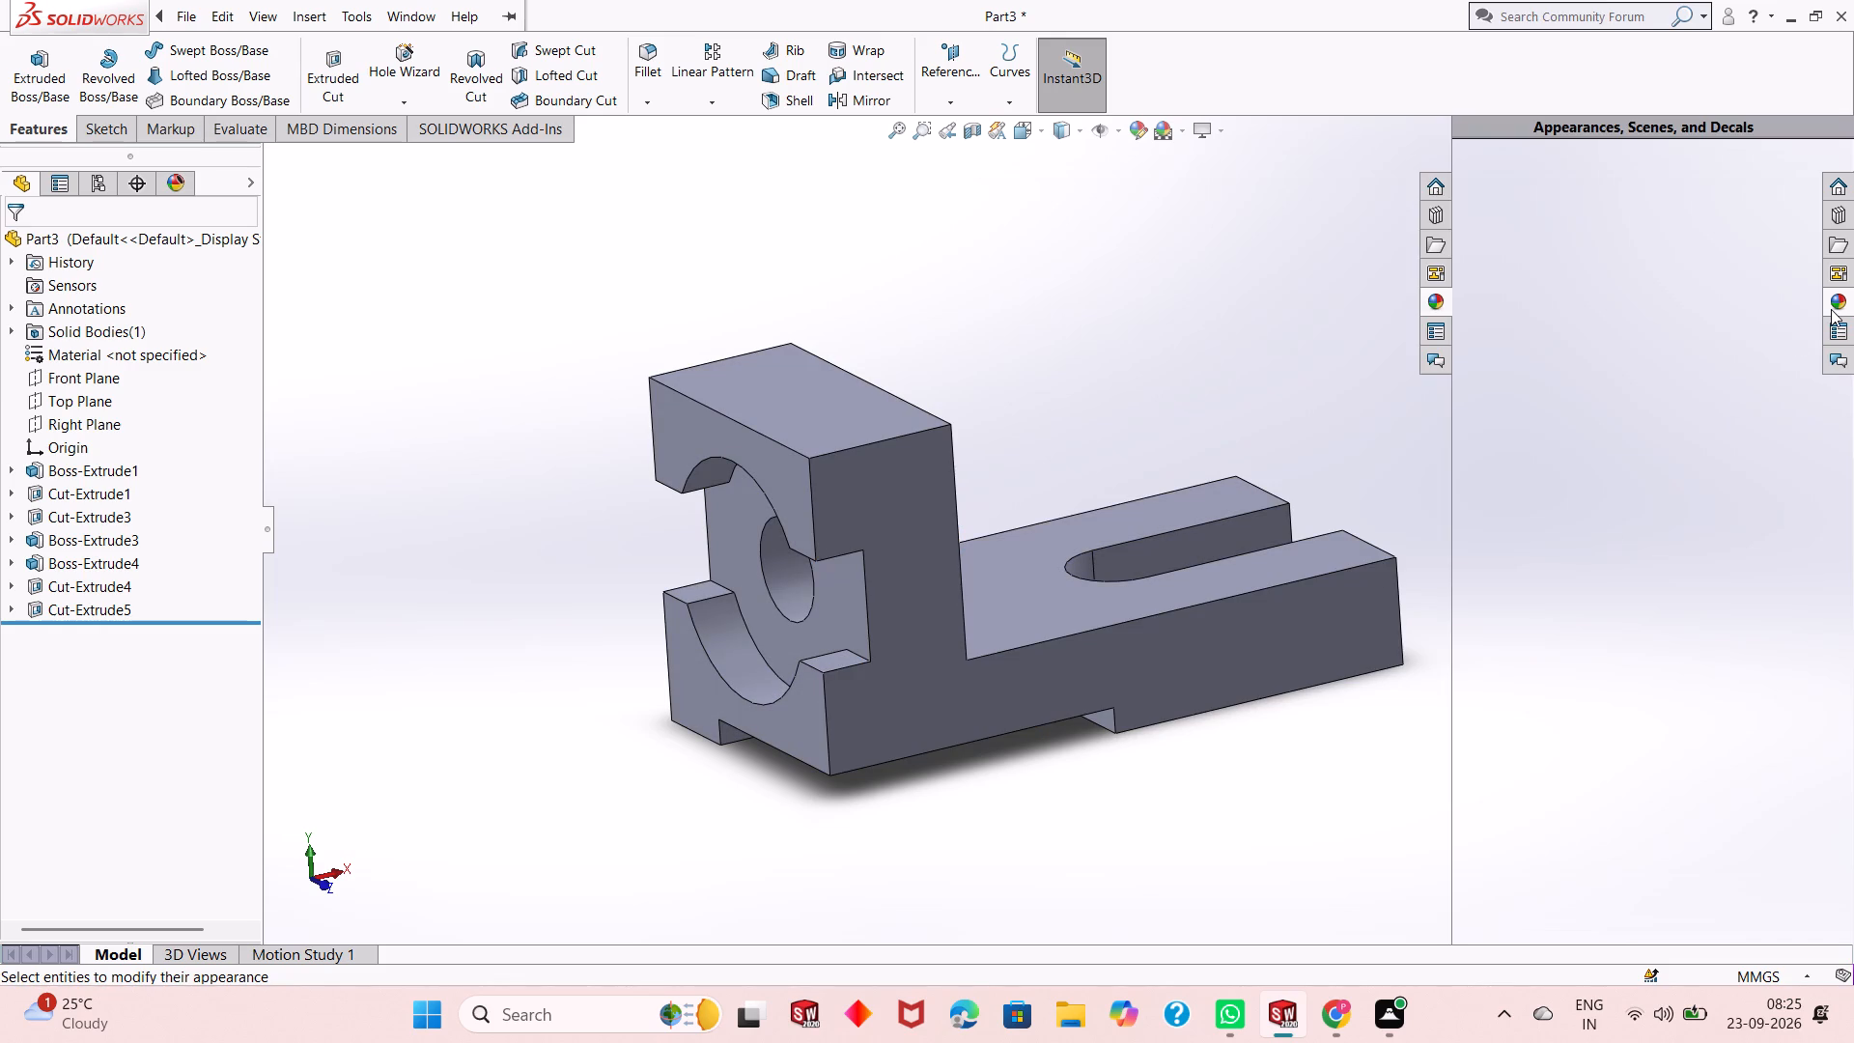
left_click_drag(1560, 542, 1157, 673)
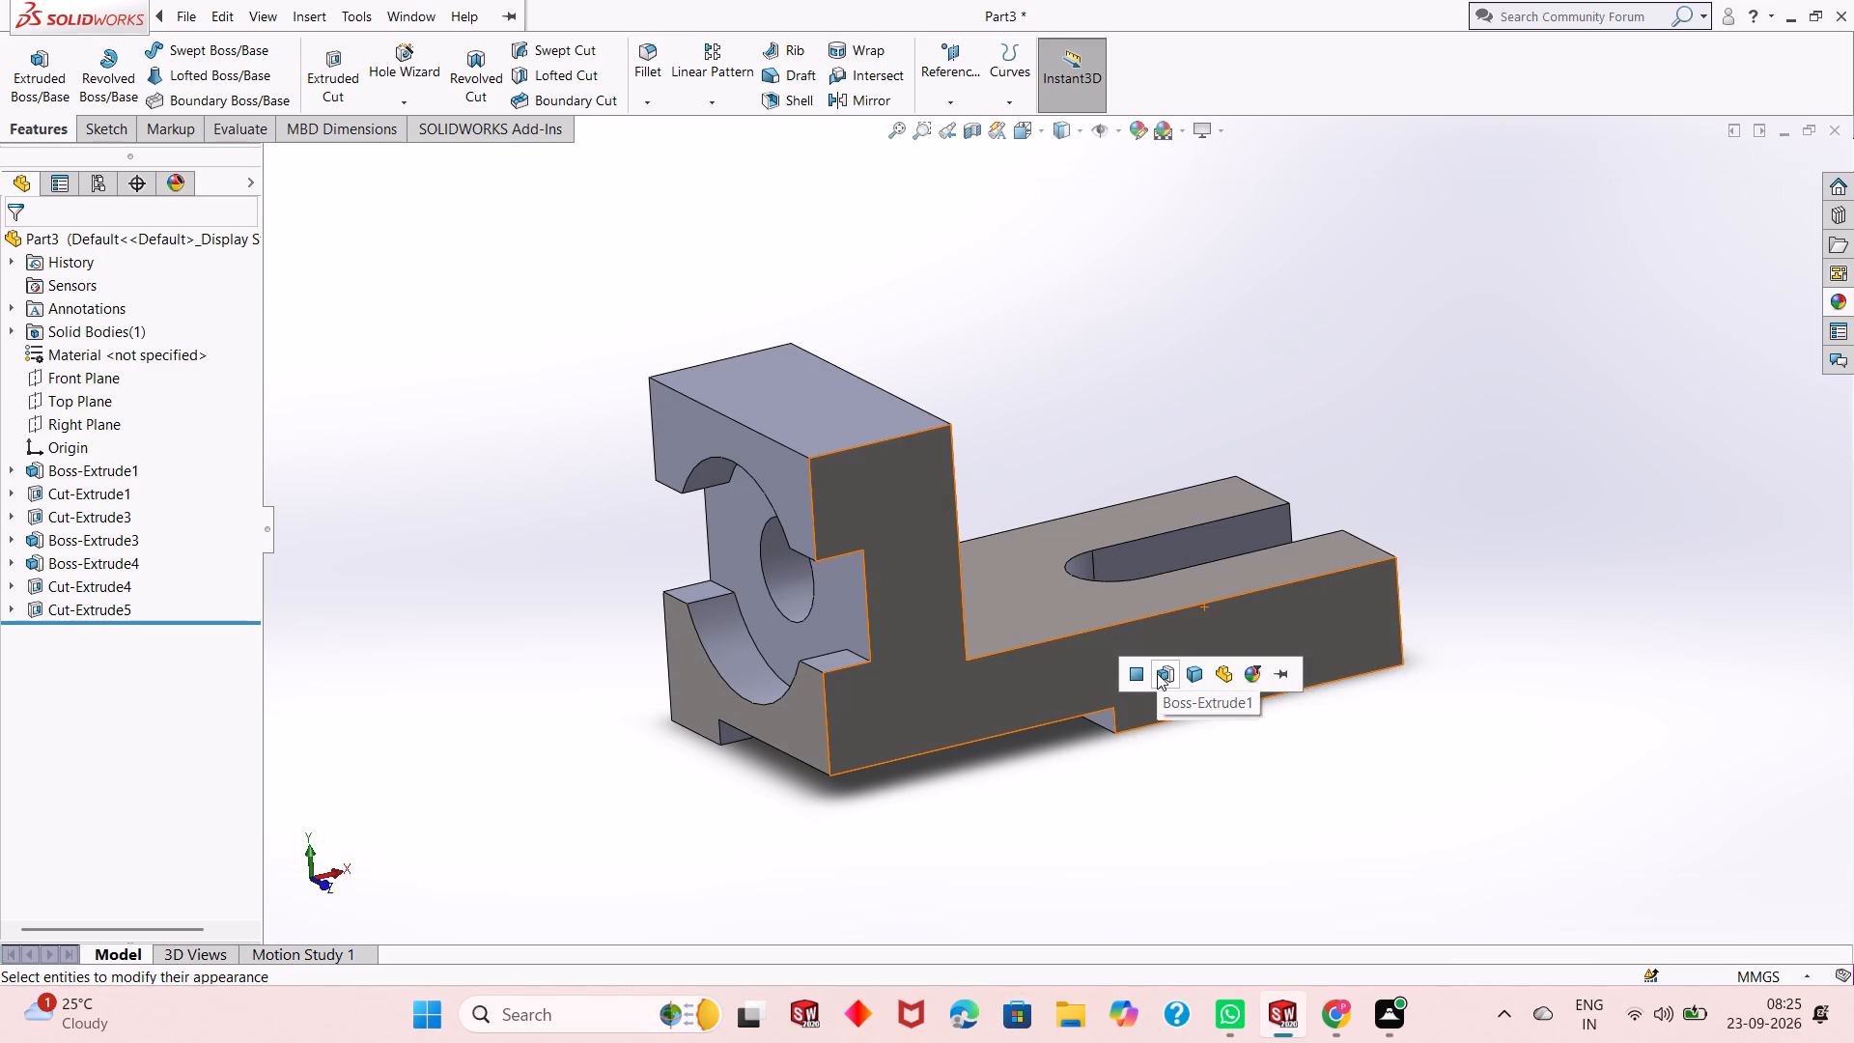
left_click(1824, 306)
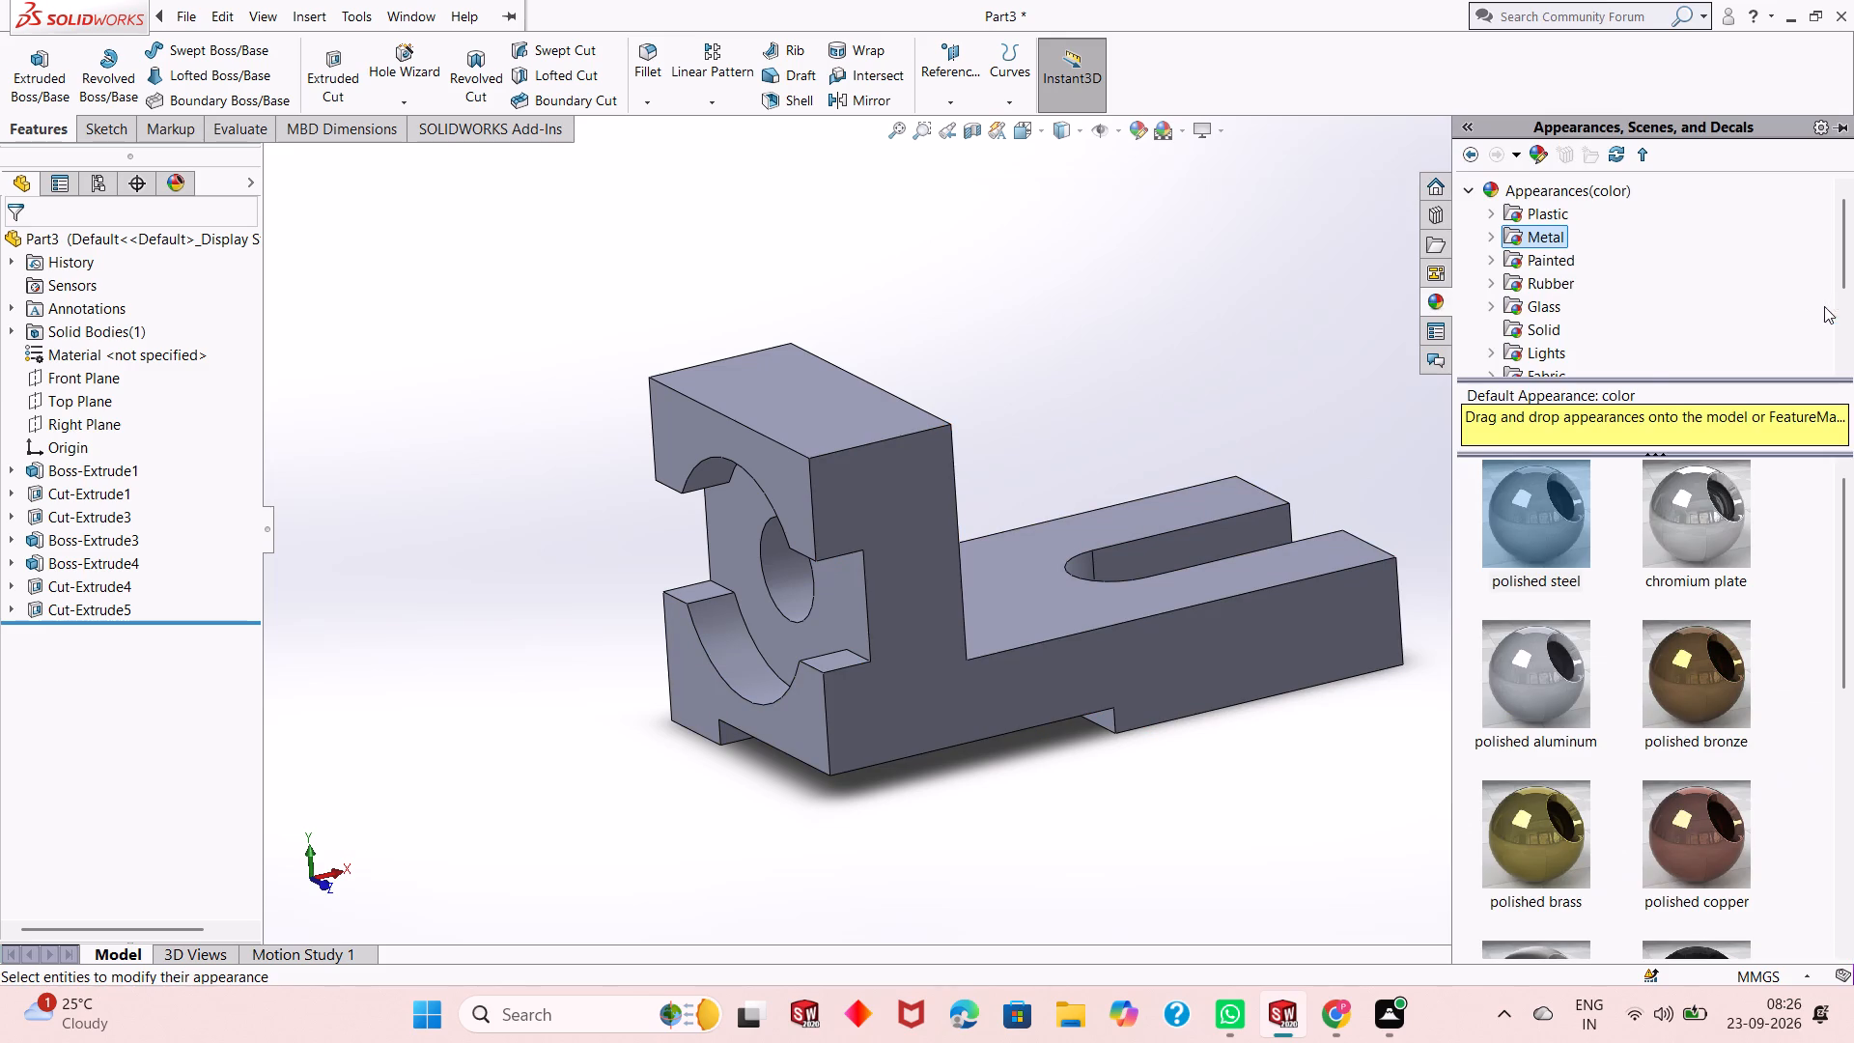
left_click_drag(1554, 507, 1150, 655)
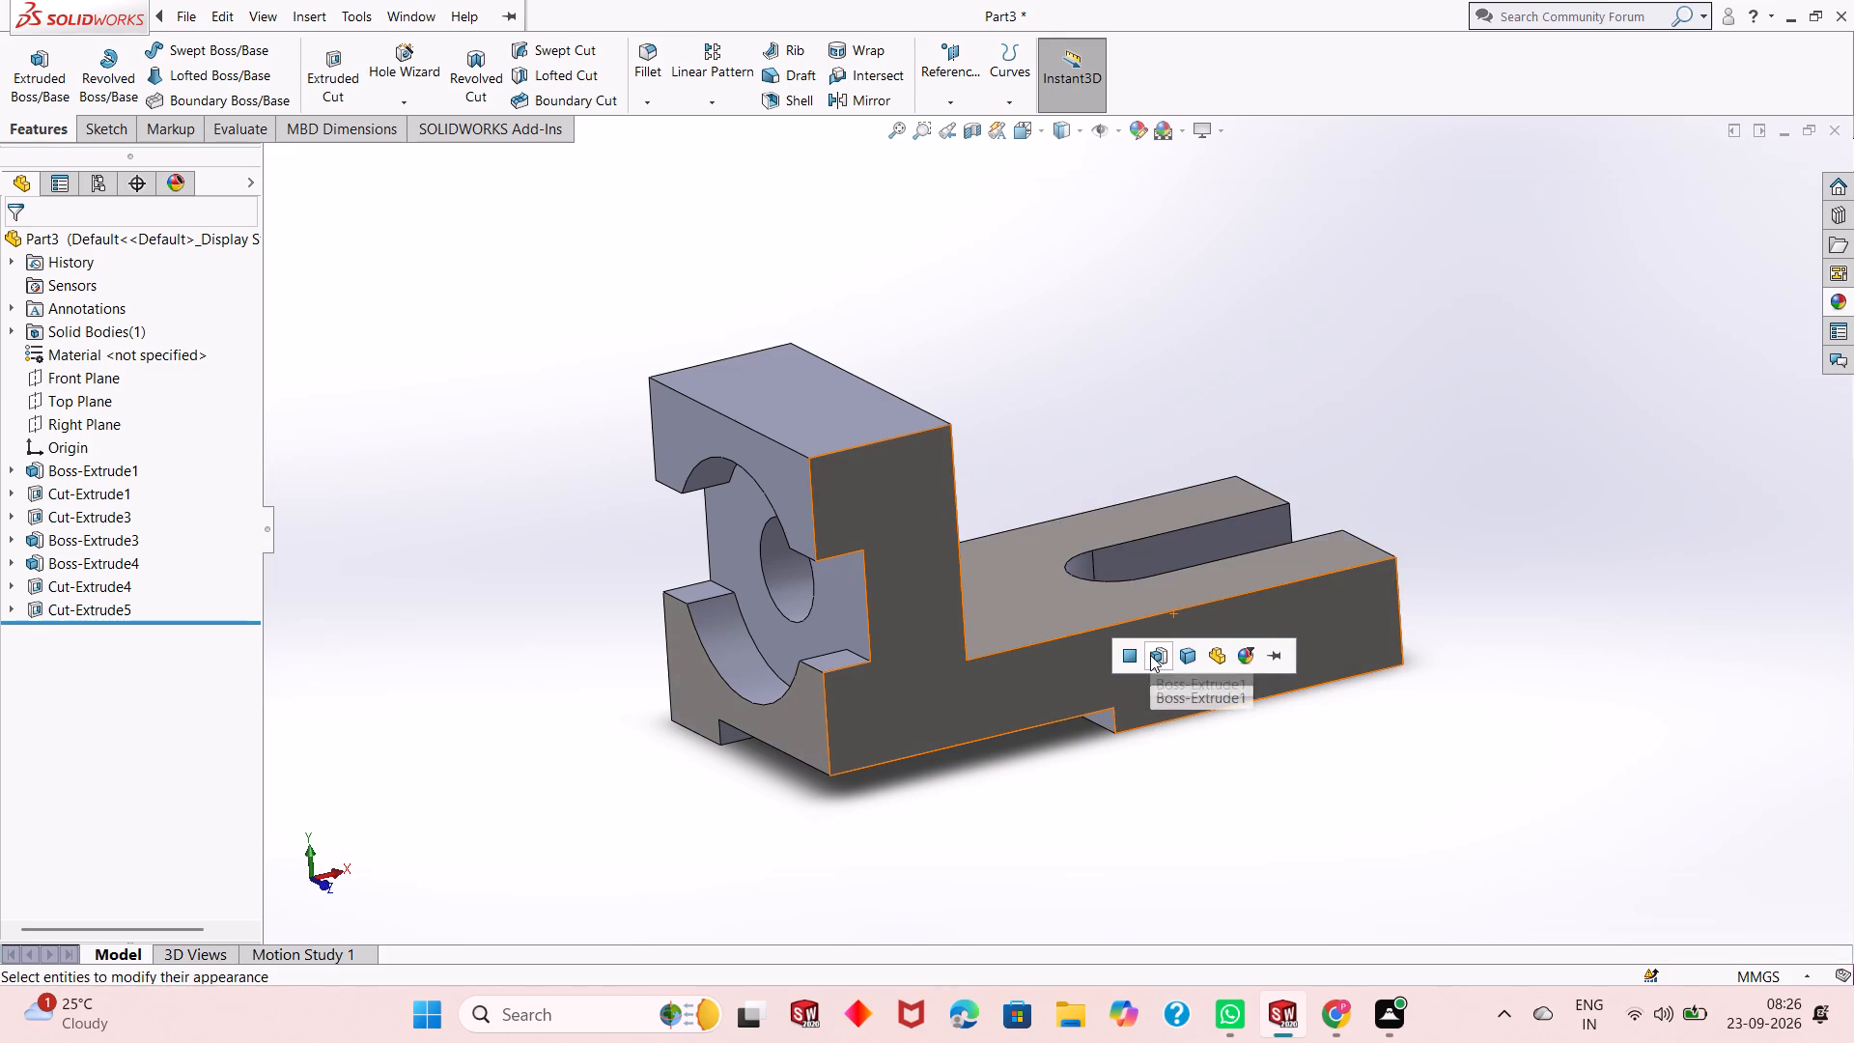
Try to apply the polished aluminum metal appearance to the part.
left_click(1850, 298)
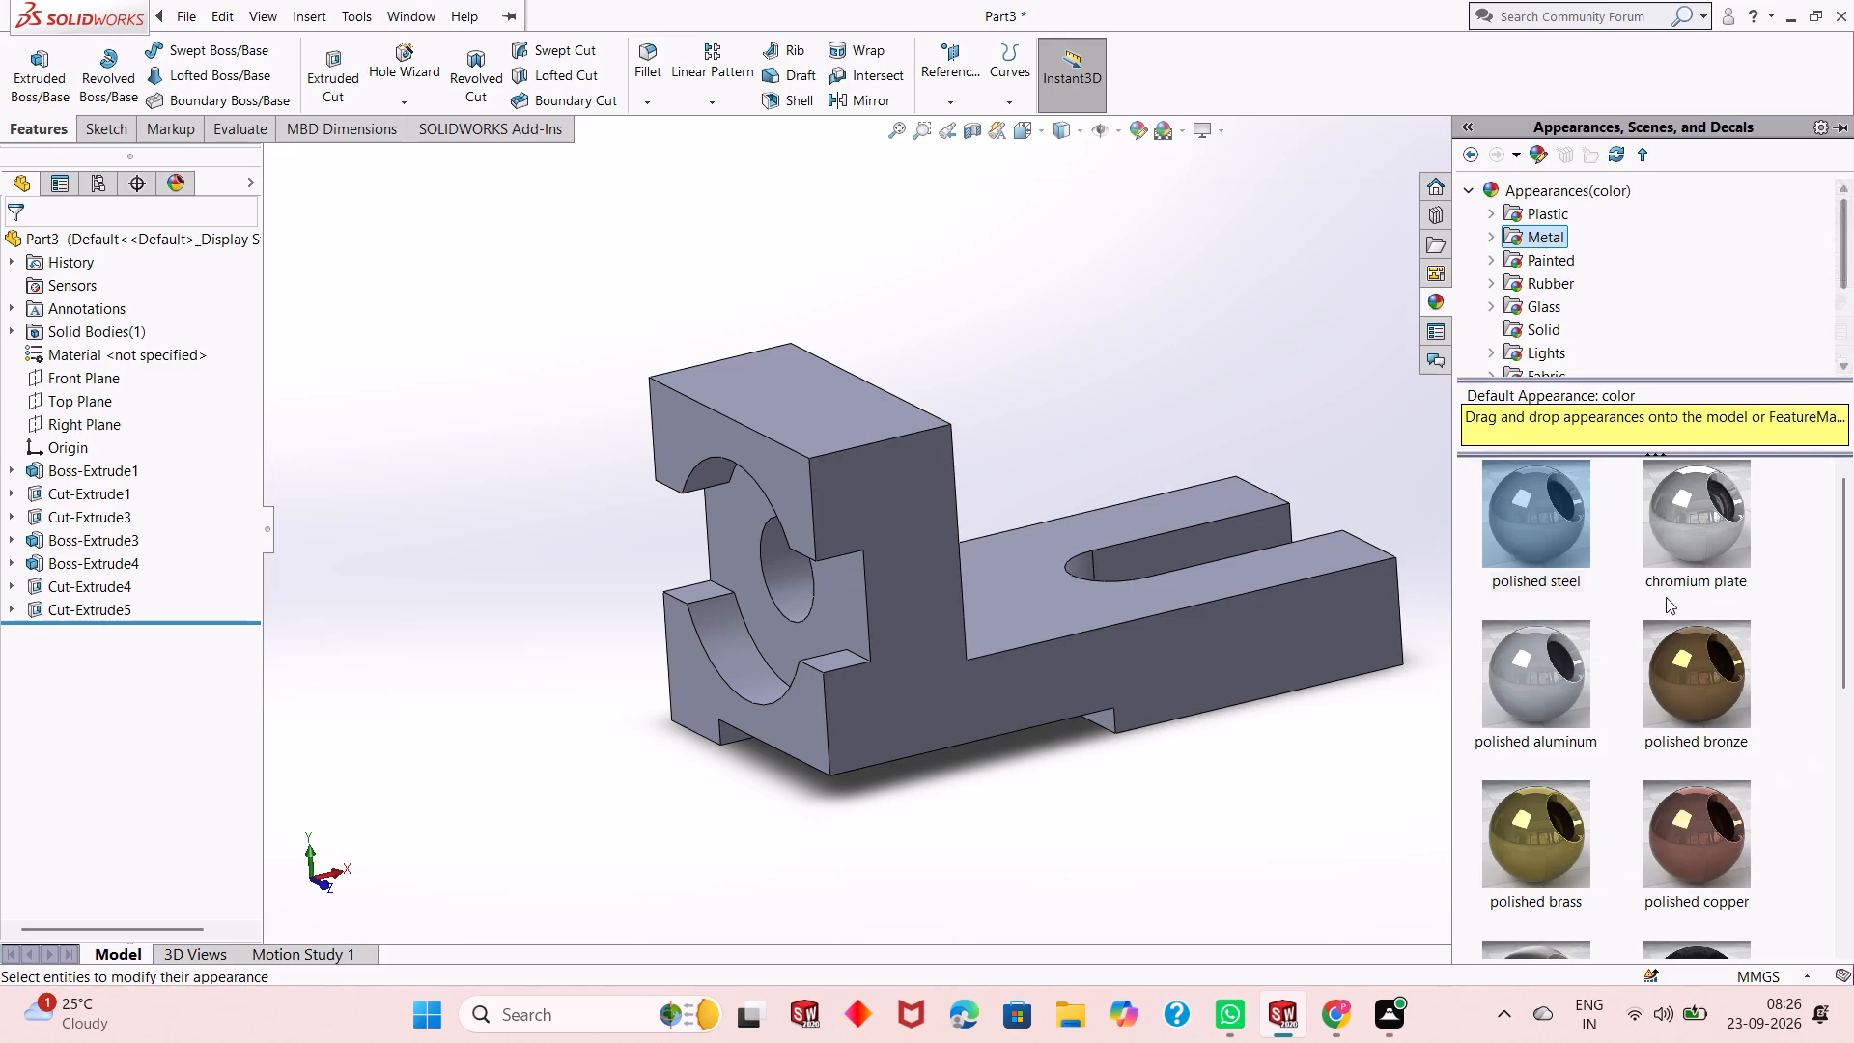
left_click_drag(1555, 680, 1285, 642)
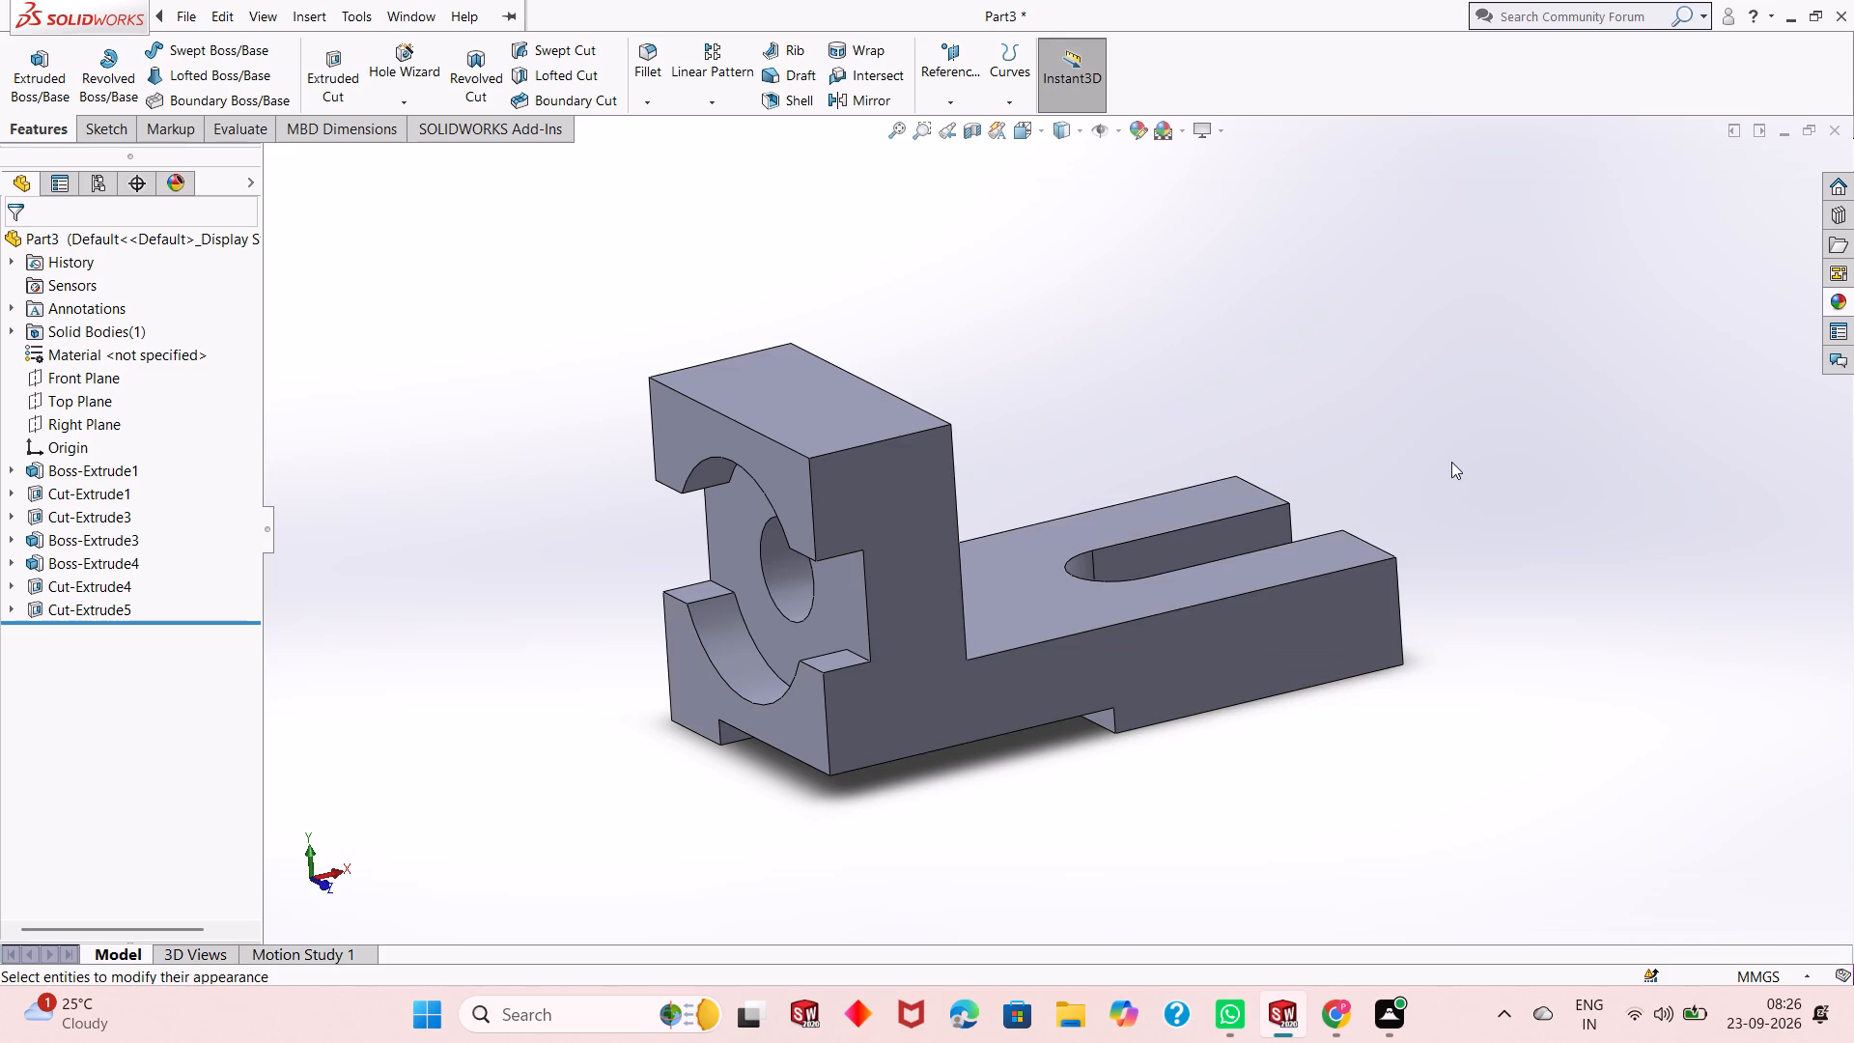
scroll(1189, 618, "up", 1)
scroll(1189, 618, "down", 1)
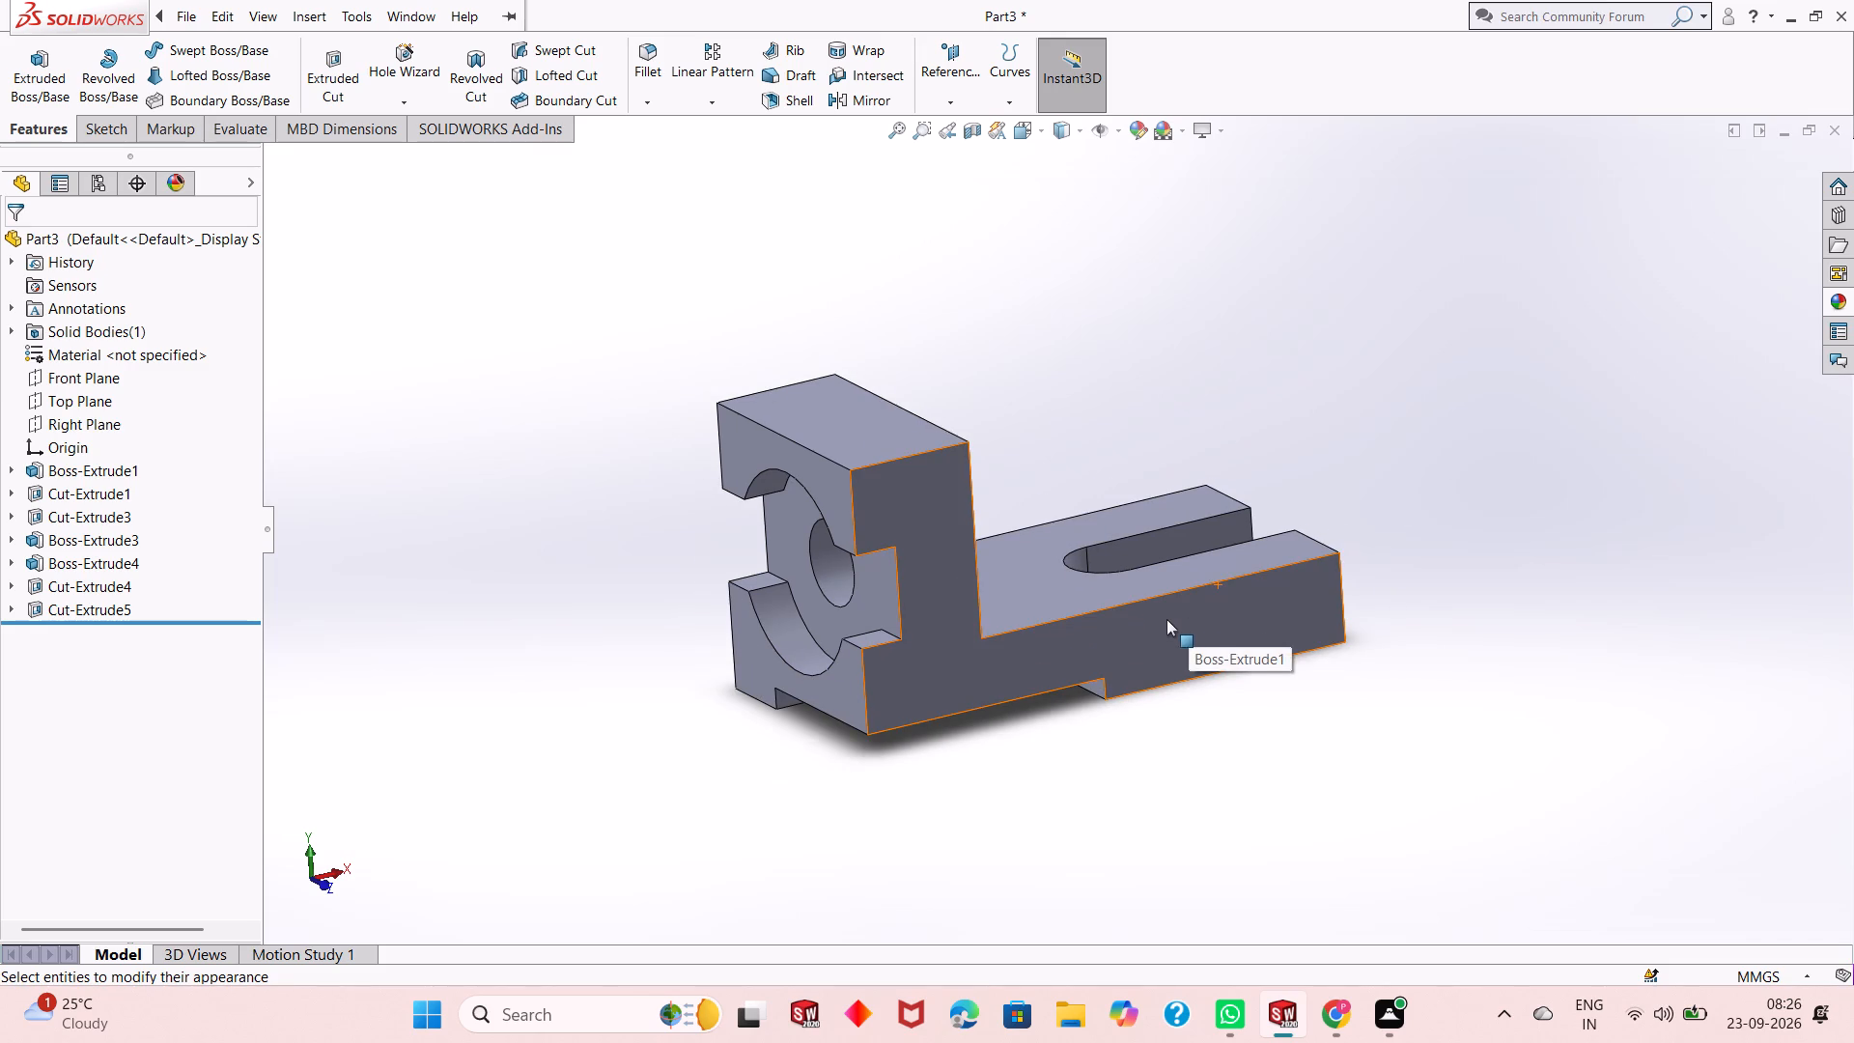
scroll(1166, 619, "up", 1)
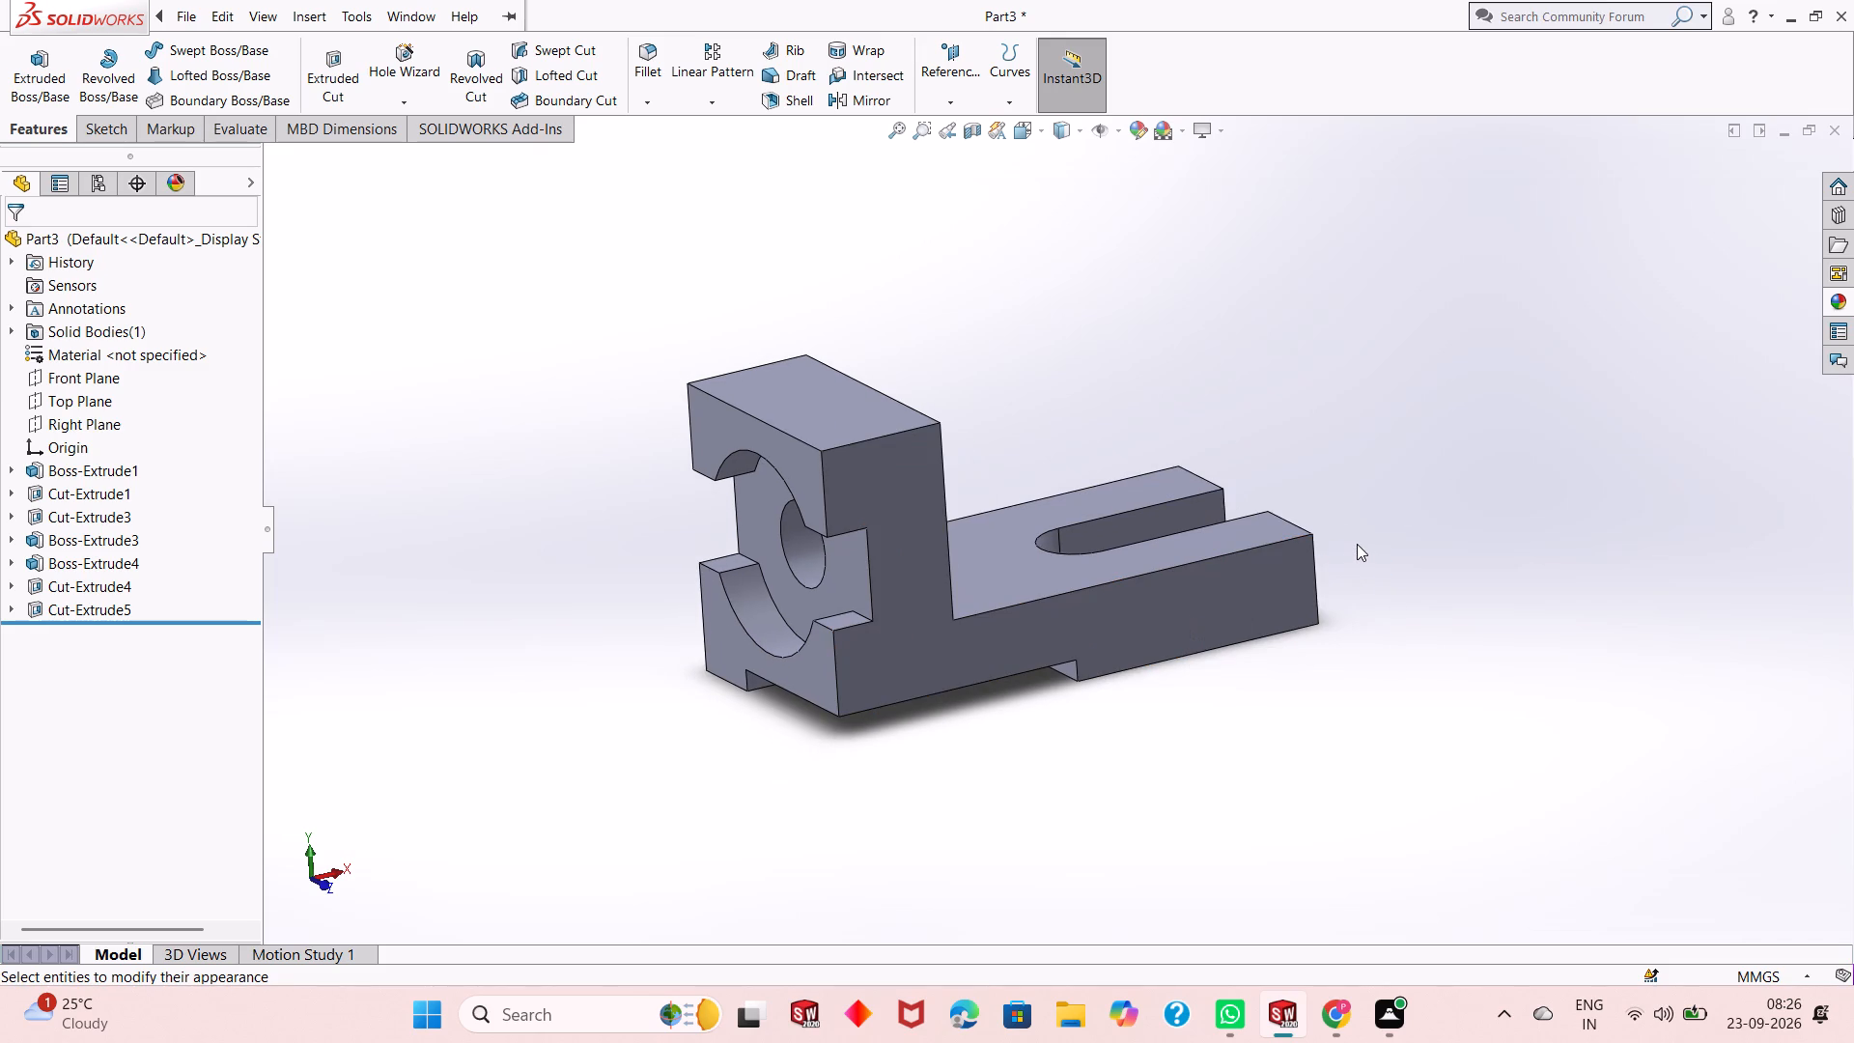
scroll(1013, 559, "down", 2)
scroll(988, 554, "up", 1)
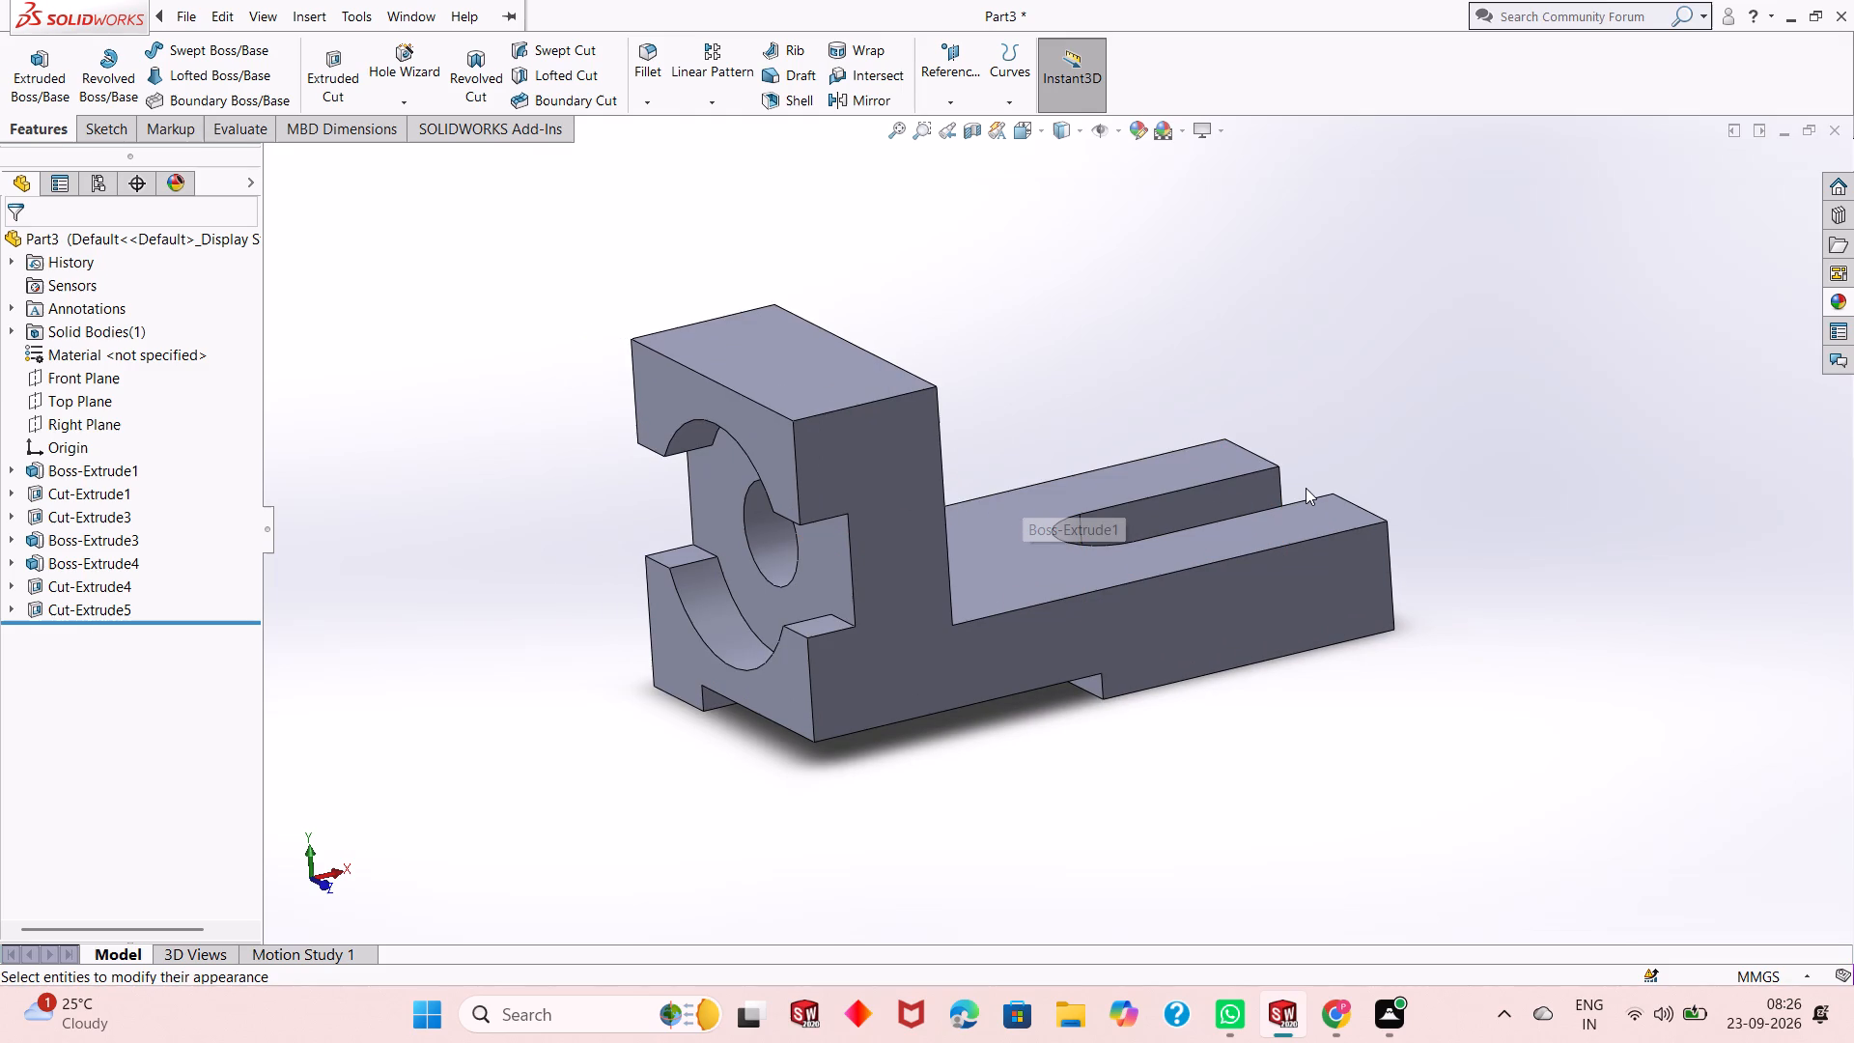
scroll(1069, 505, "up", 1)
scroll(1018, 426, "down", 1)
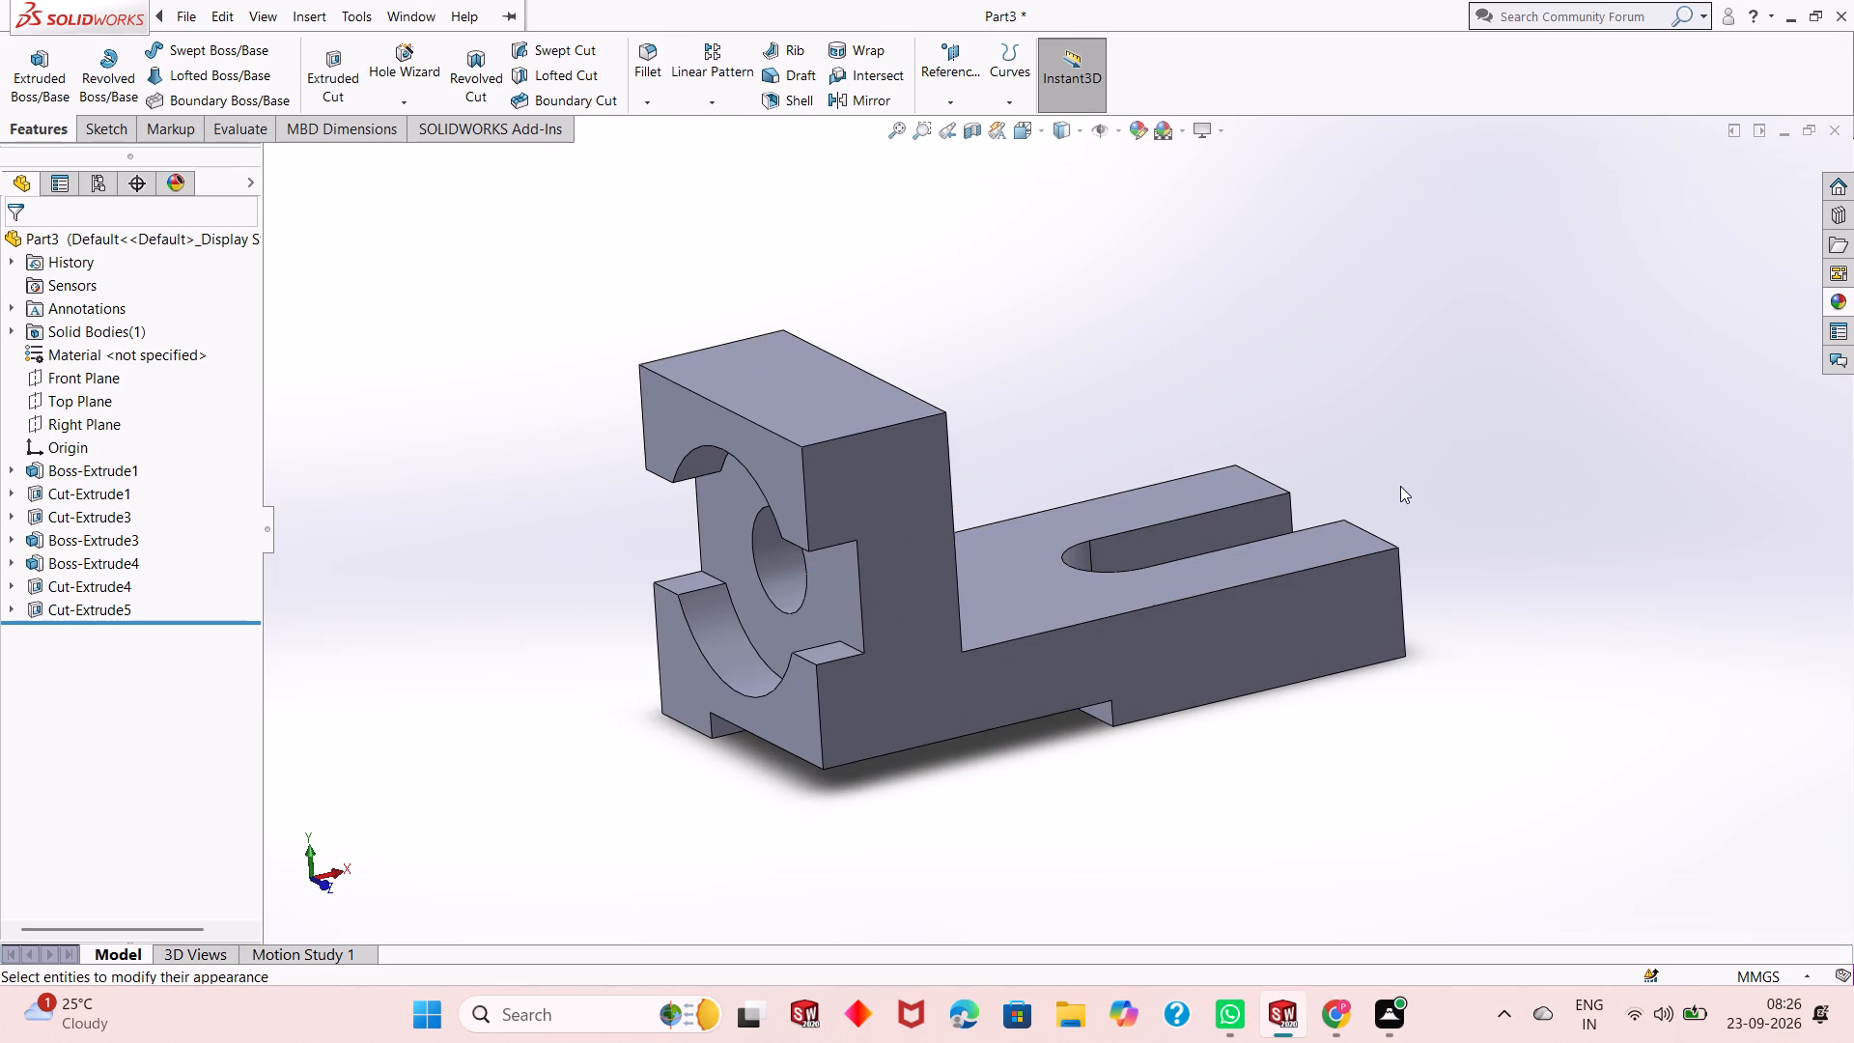
Save the part in the Downloads folder as a SOLIDWORKS Part named "Slotted clevis support bracket".
key("ctrl+s")
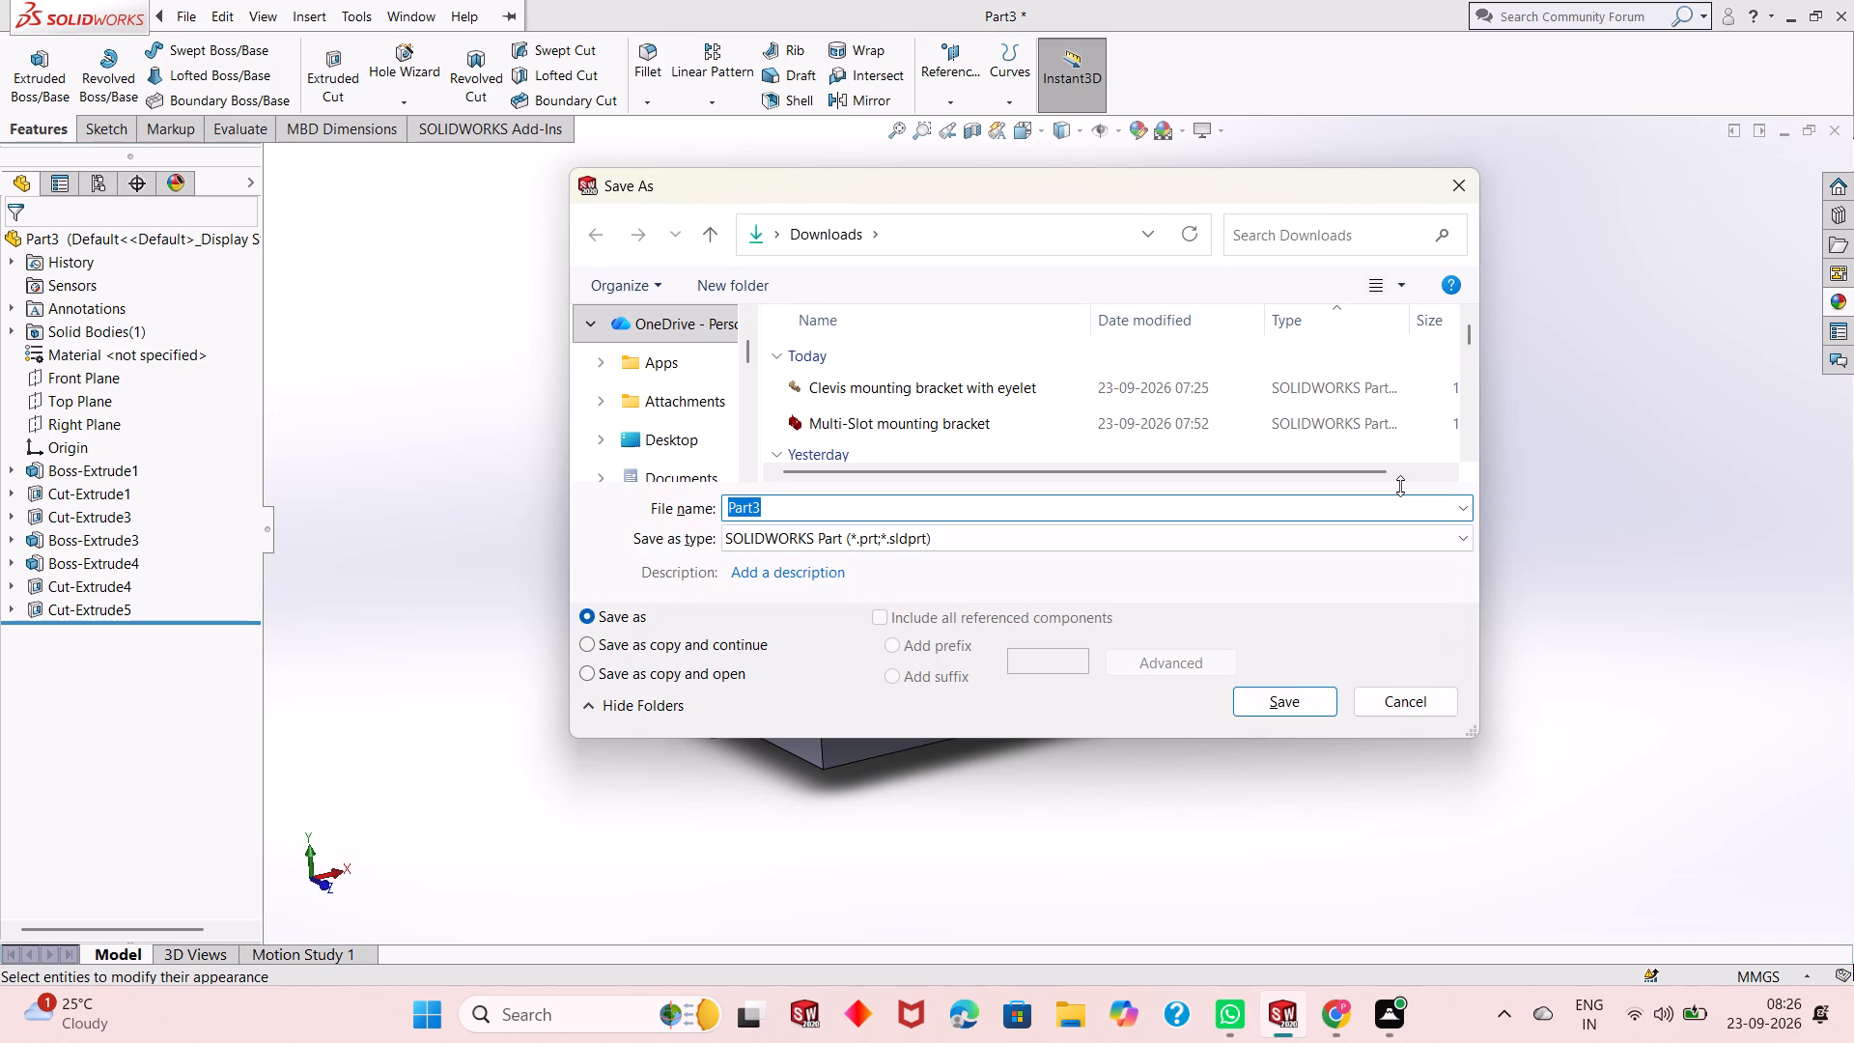
type("Slotted")
key("space")
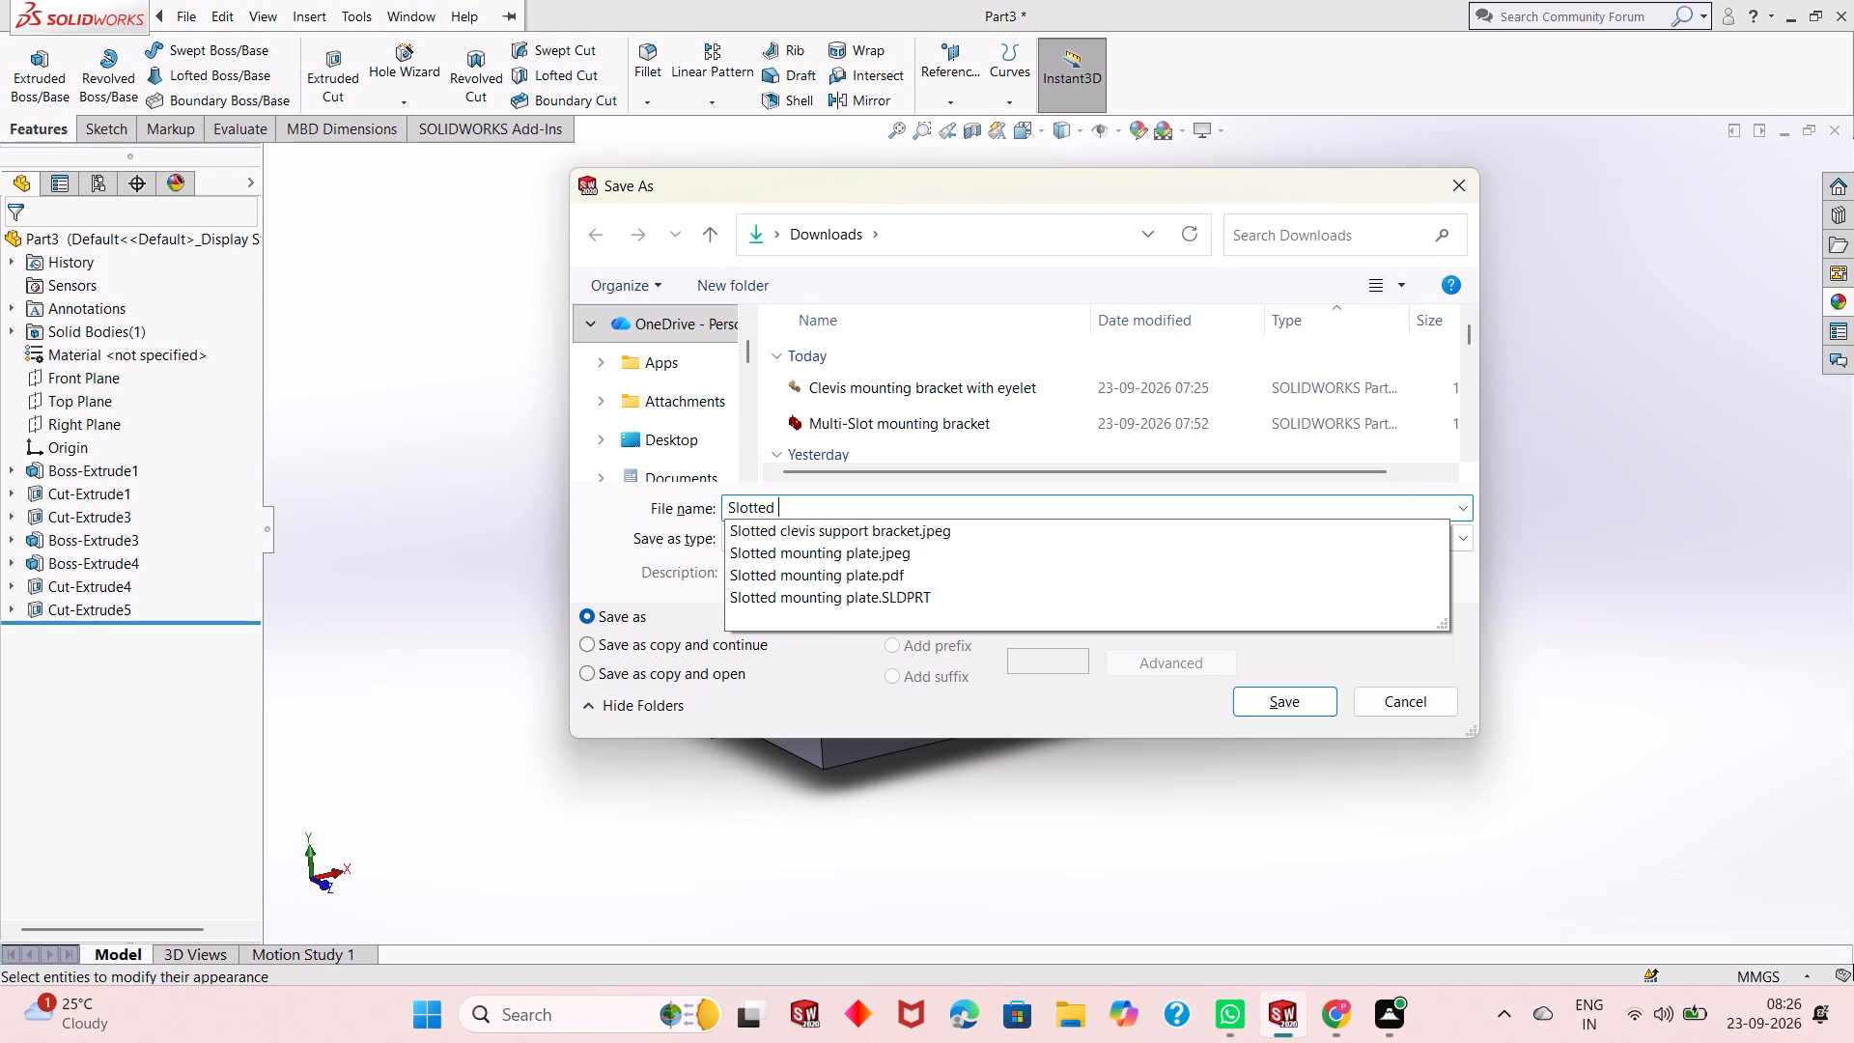
type("clevis")
key("space")
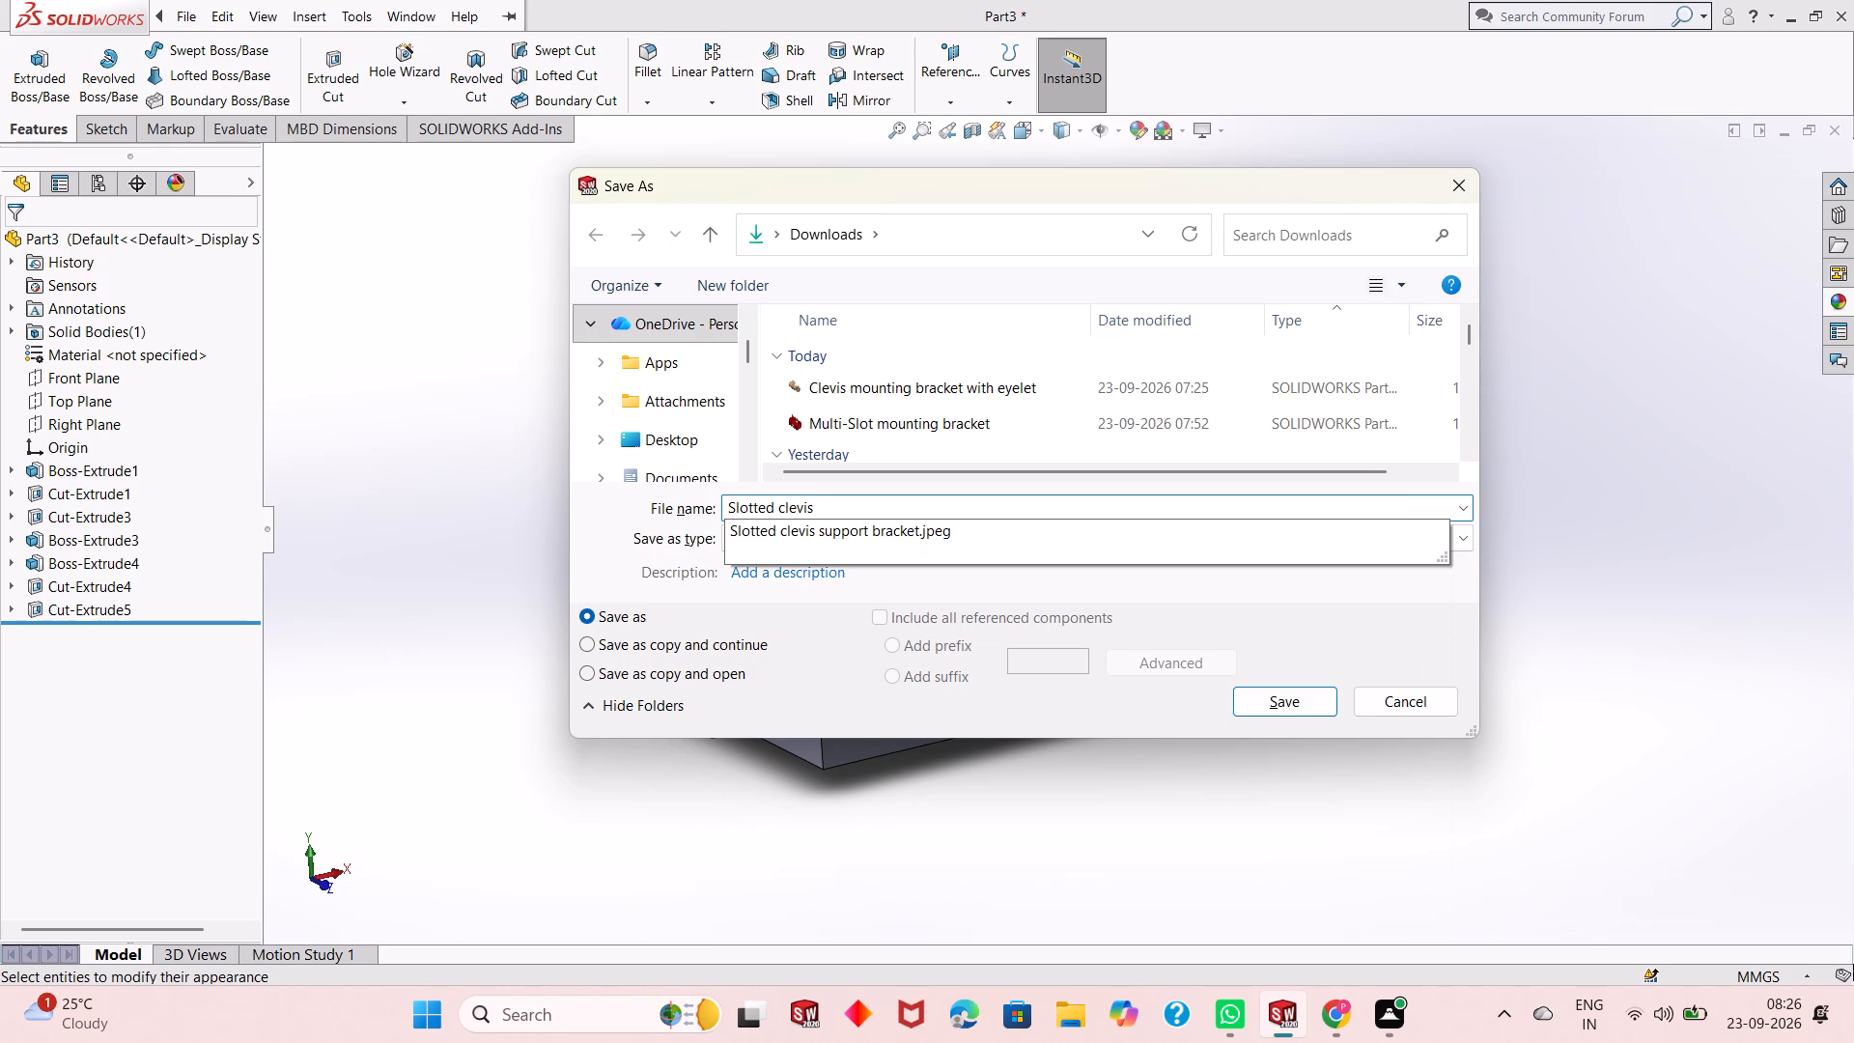
type("support")
key("space")
type("brav")
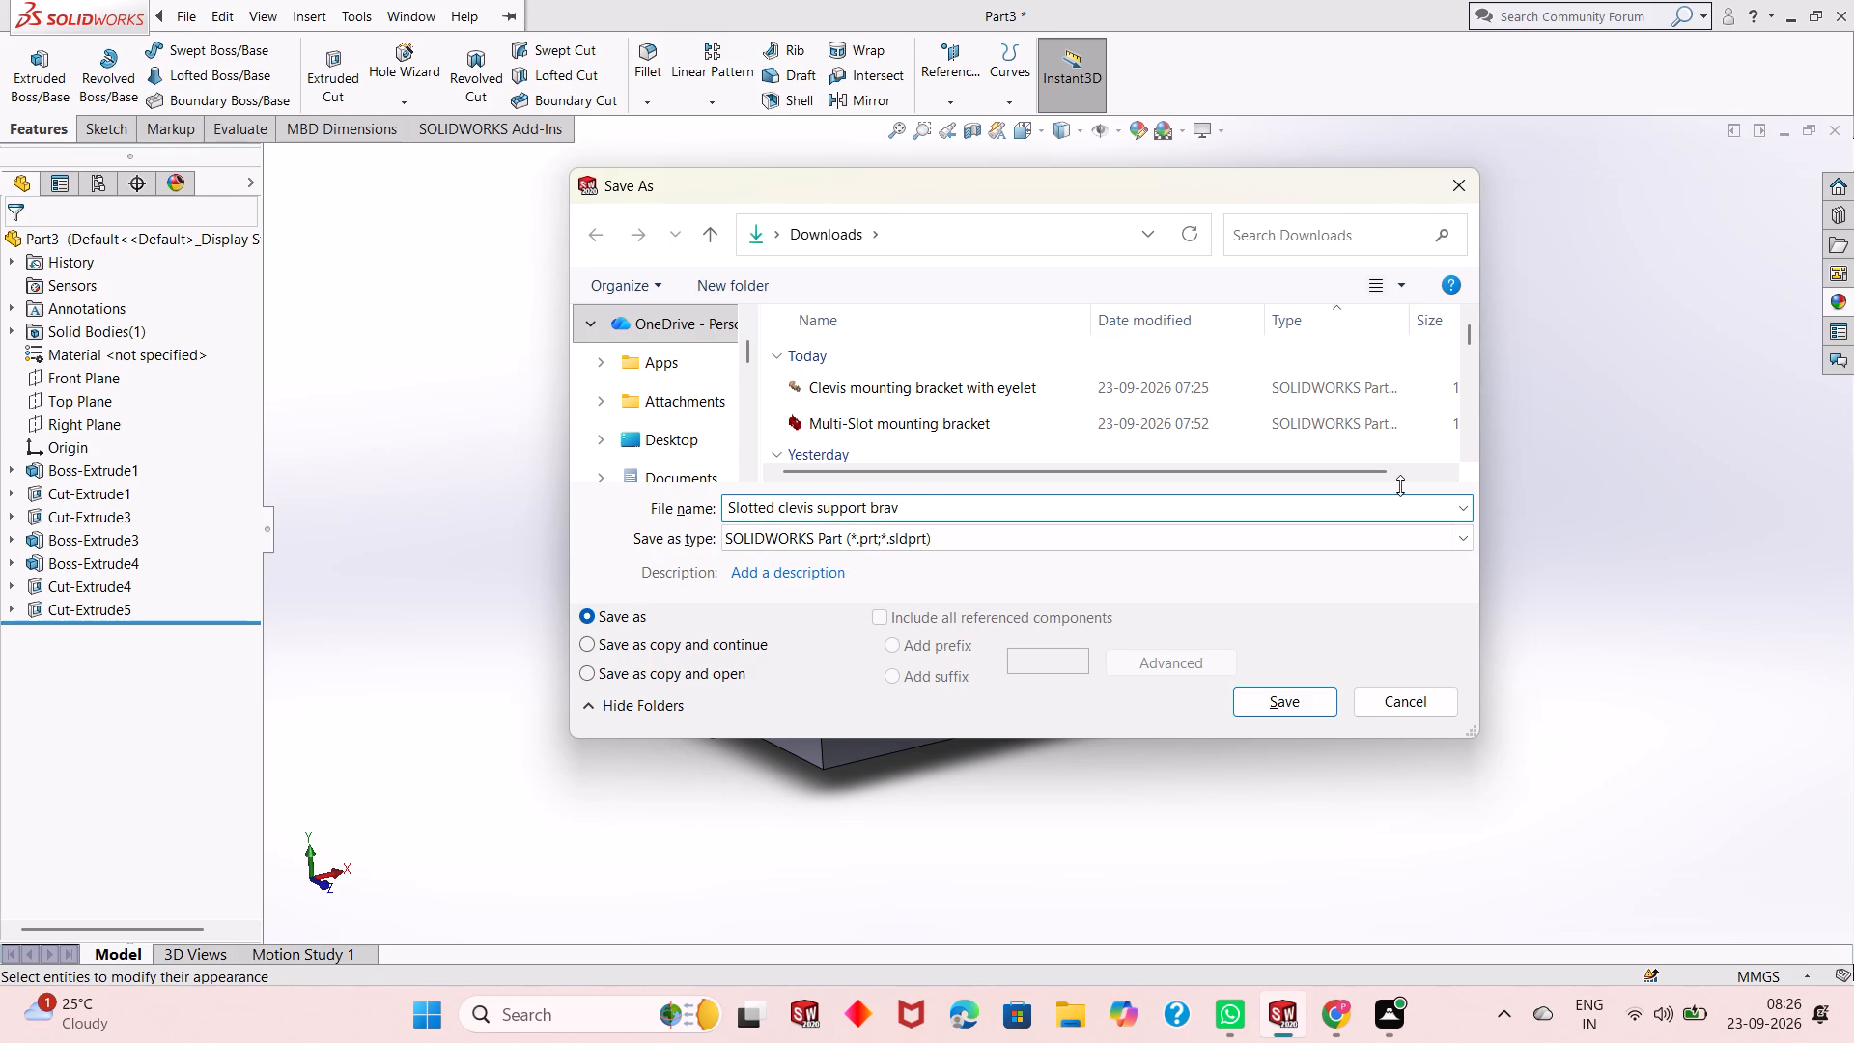
key("BackSpace")
type("cket")
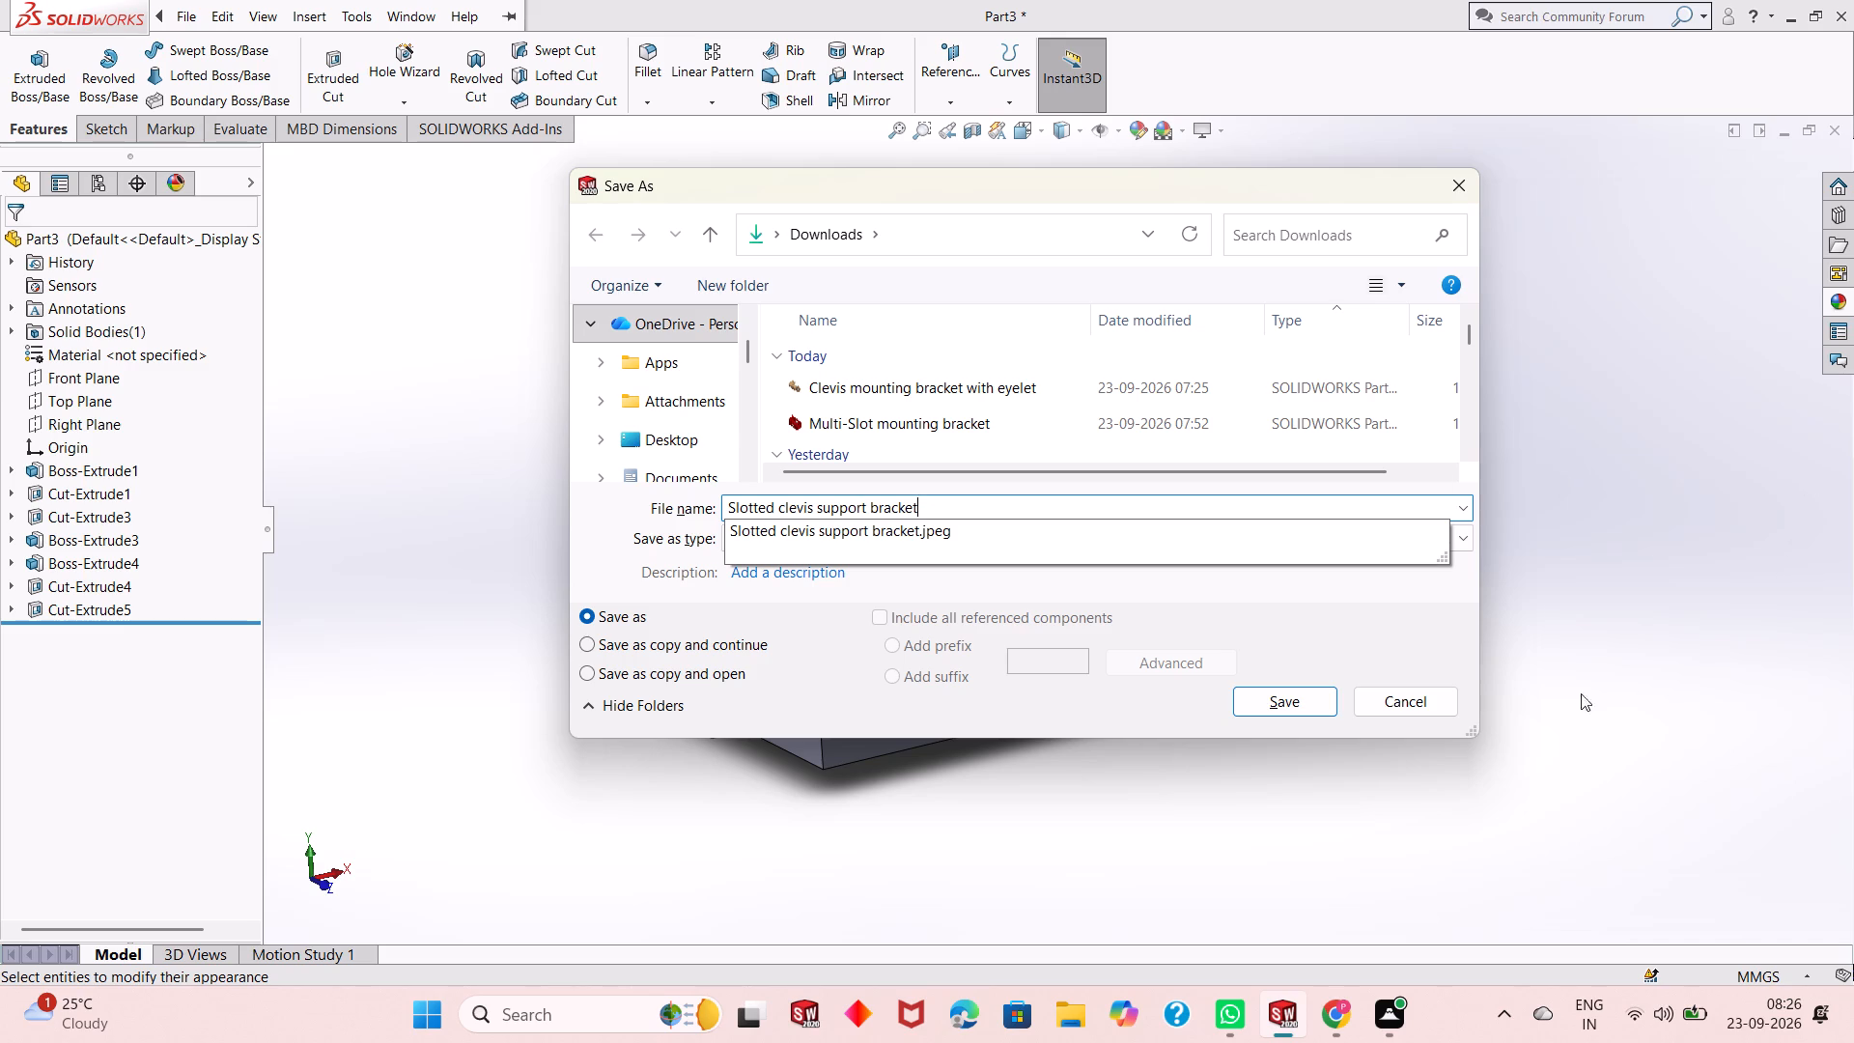
left_click(1279, 698)
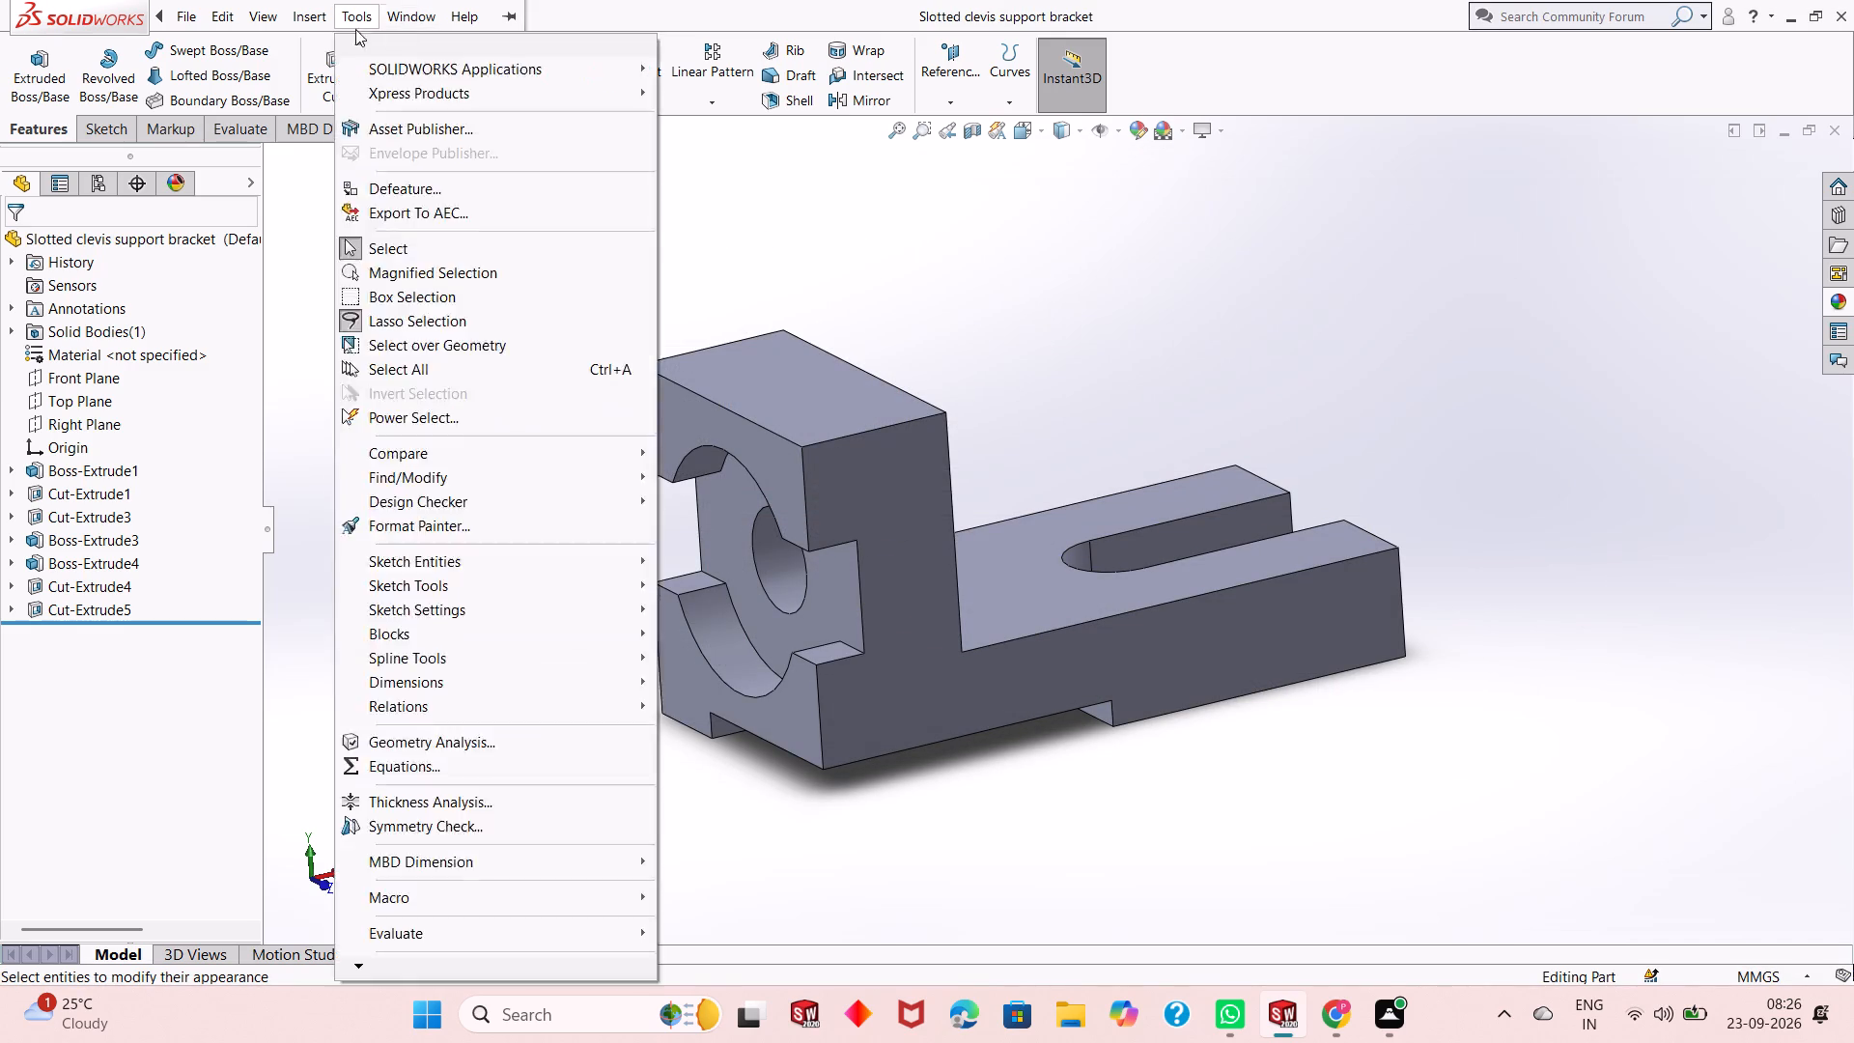
Save a PDF copy of the part in the Downloads folder as "Slotted clevis support bracket".
left_click(615, 14)
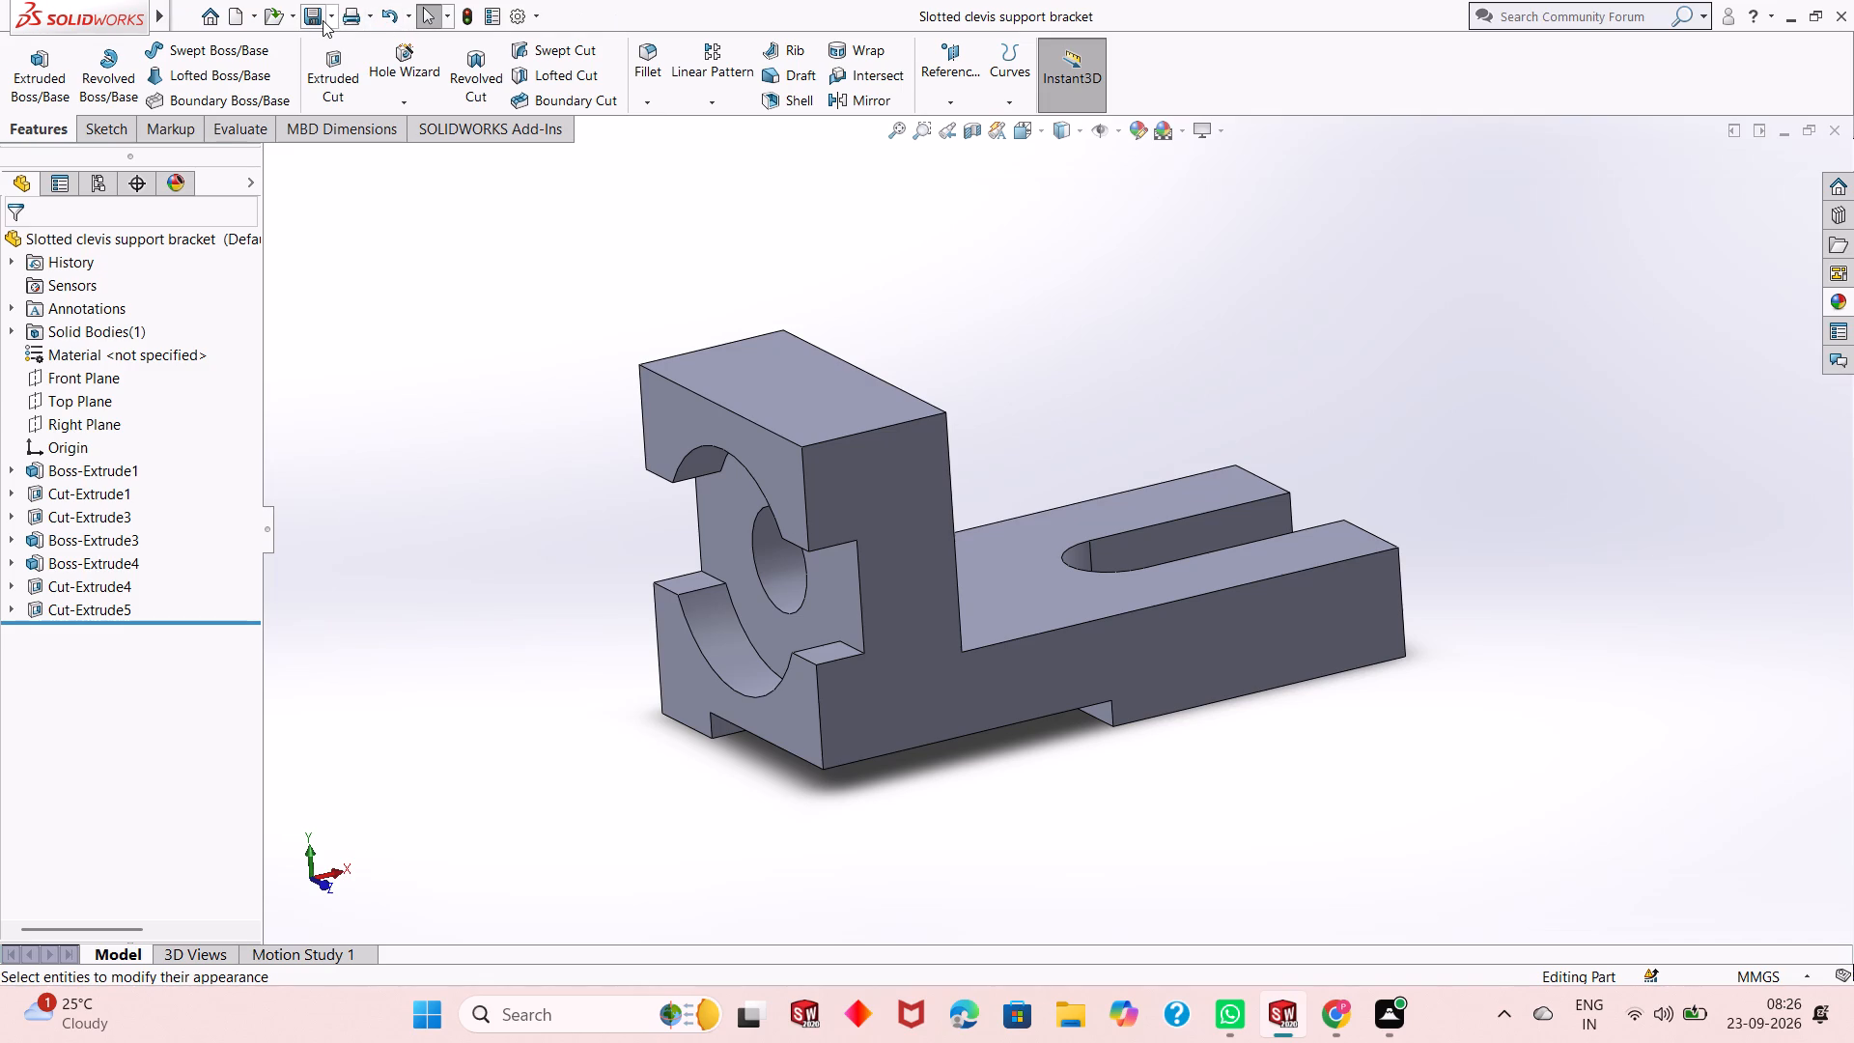
left_click(328, 16)
left_click(371, 71)
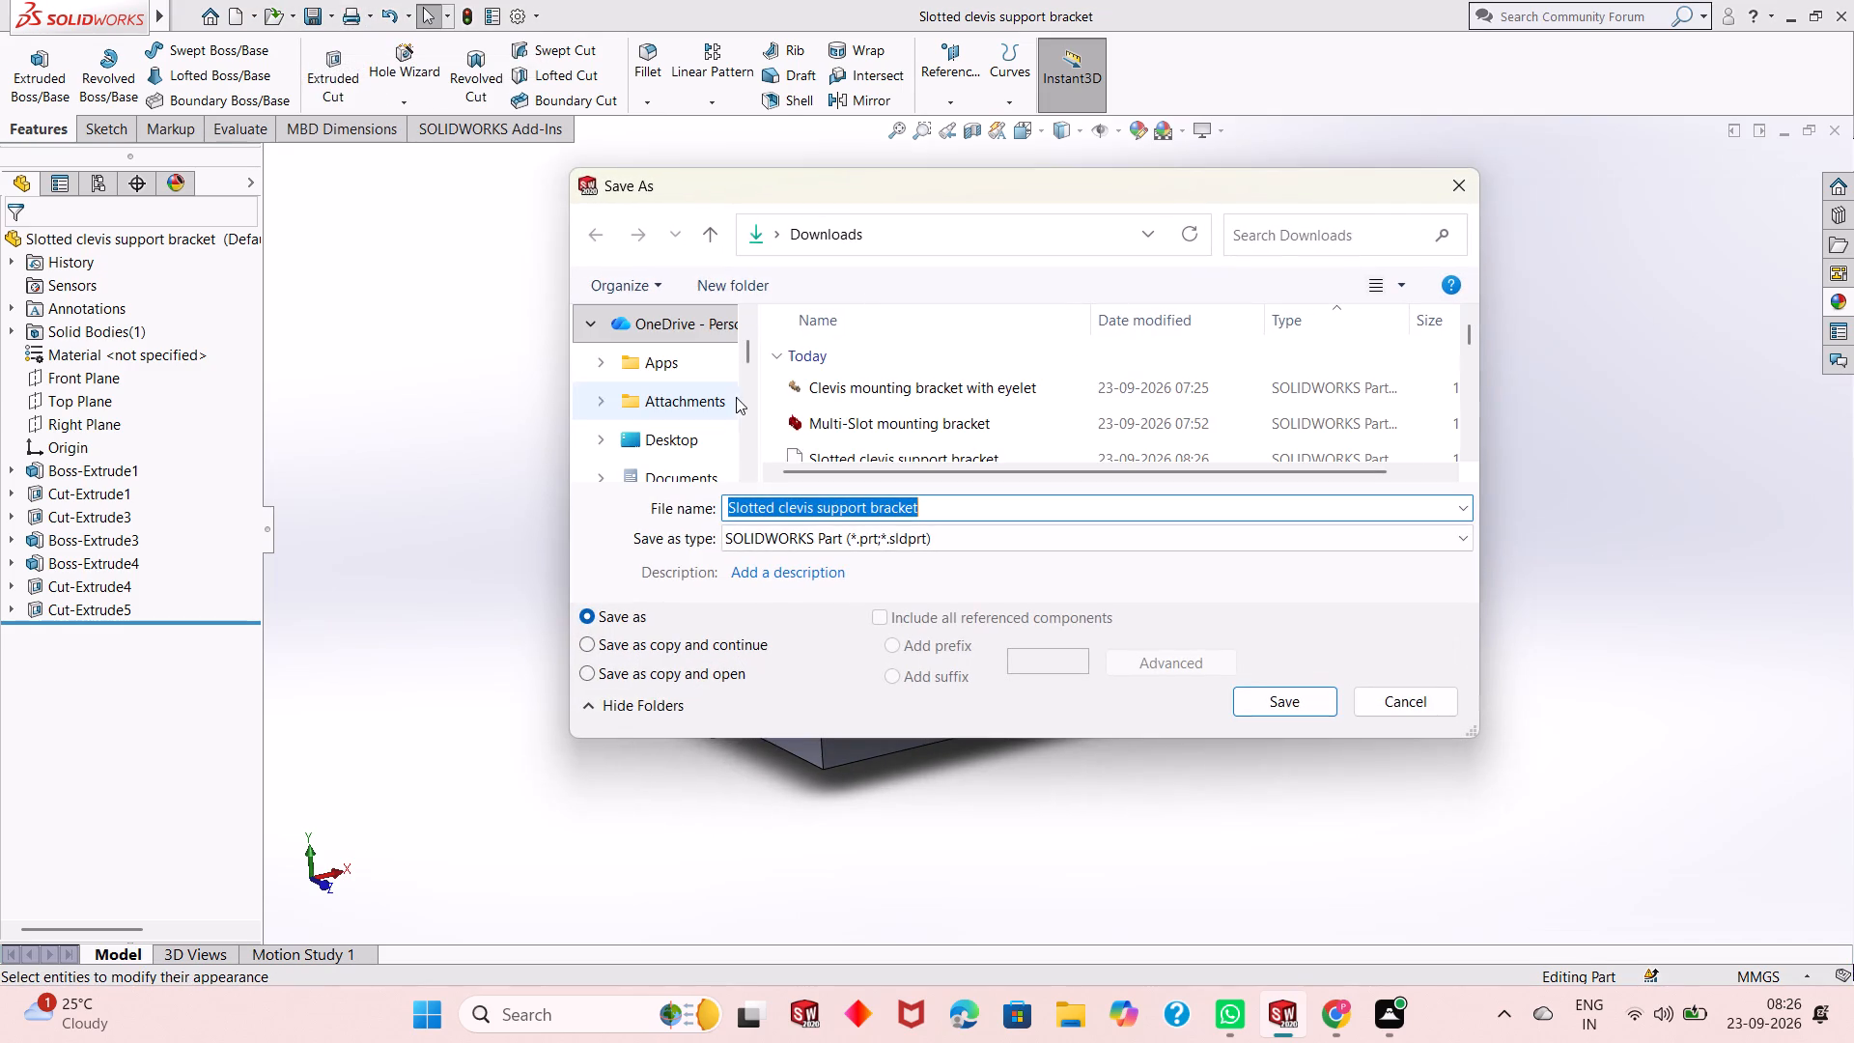
left_click(908, 548)
left_click(1035, 152)
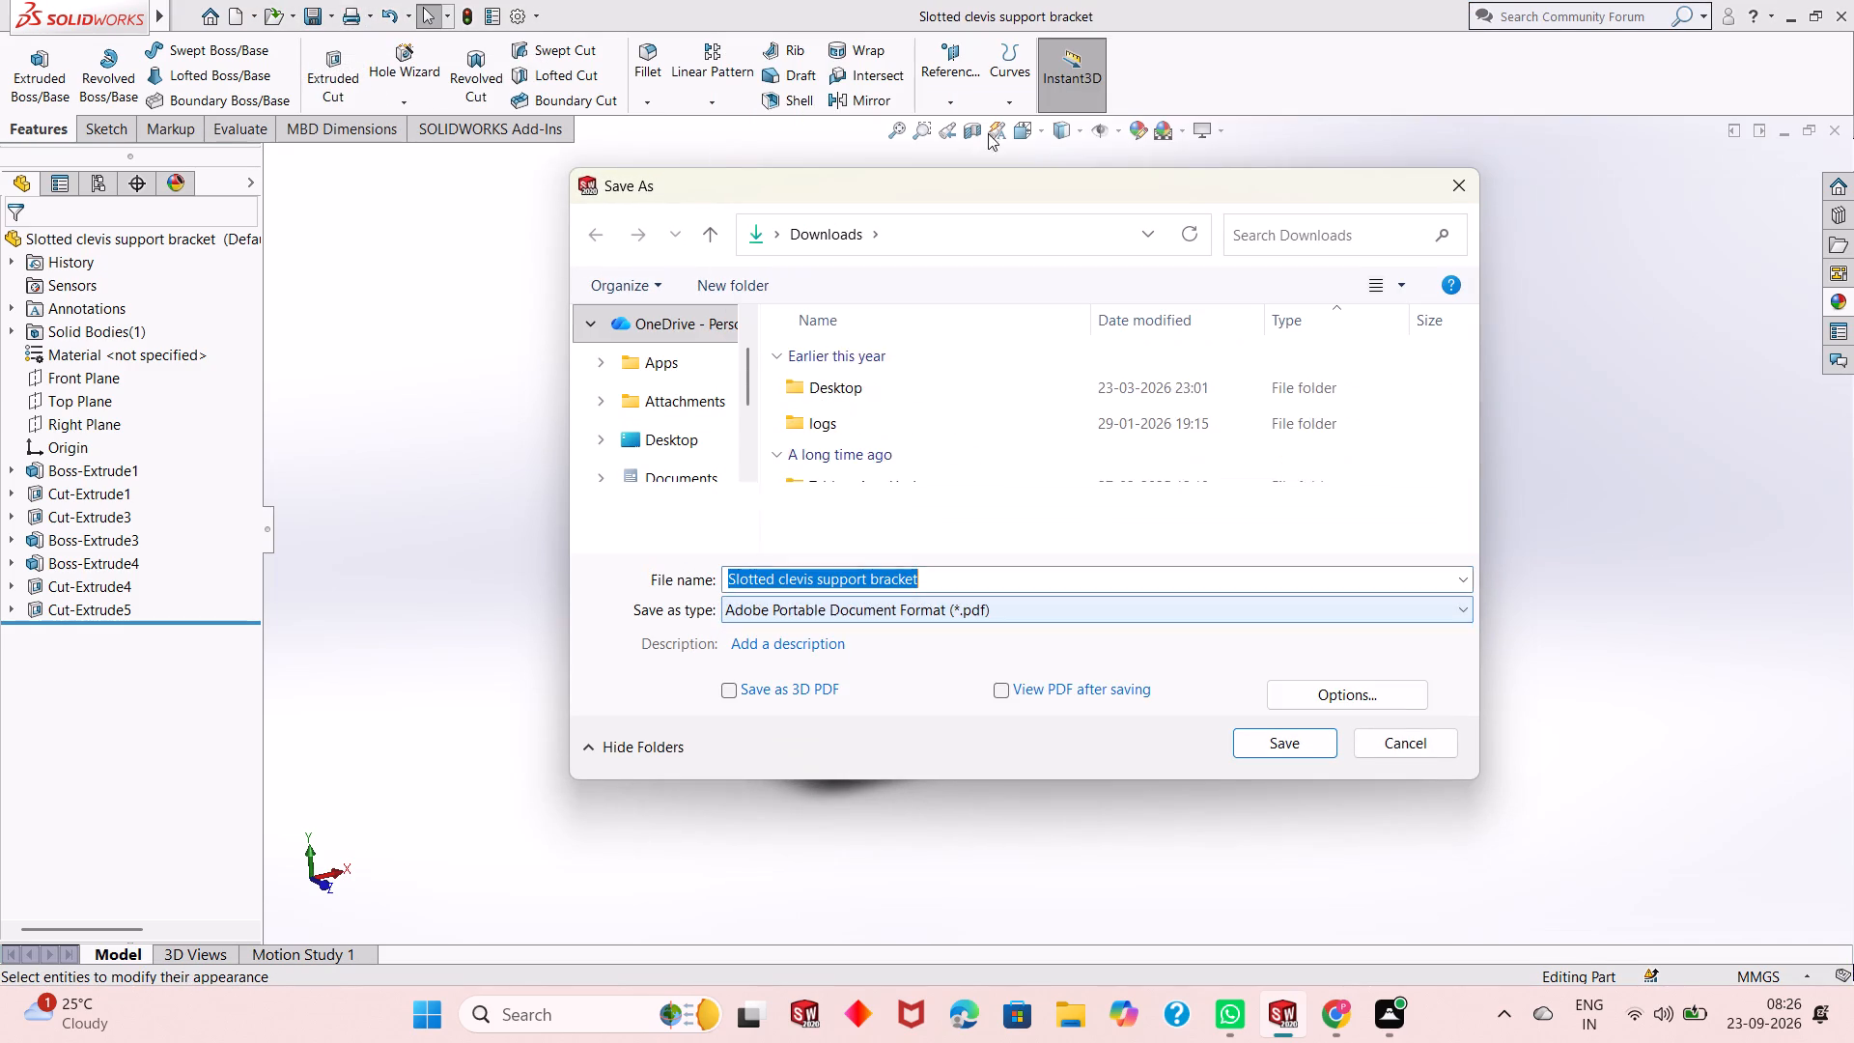
left_click(1265, 747)
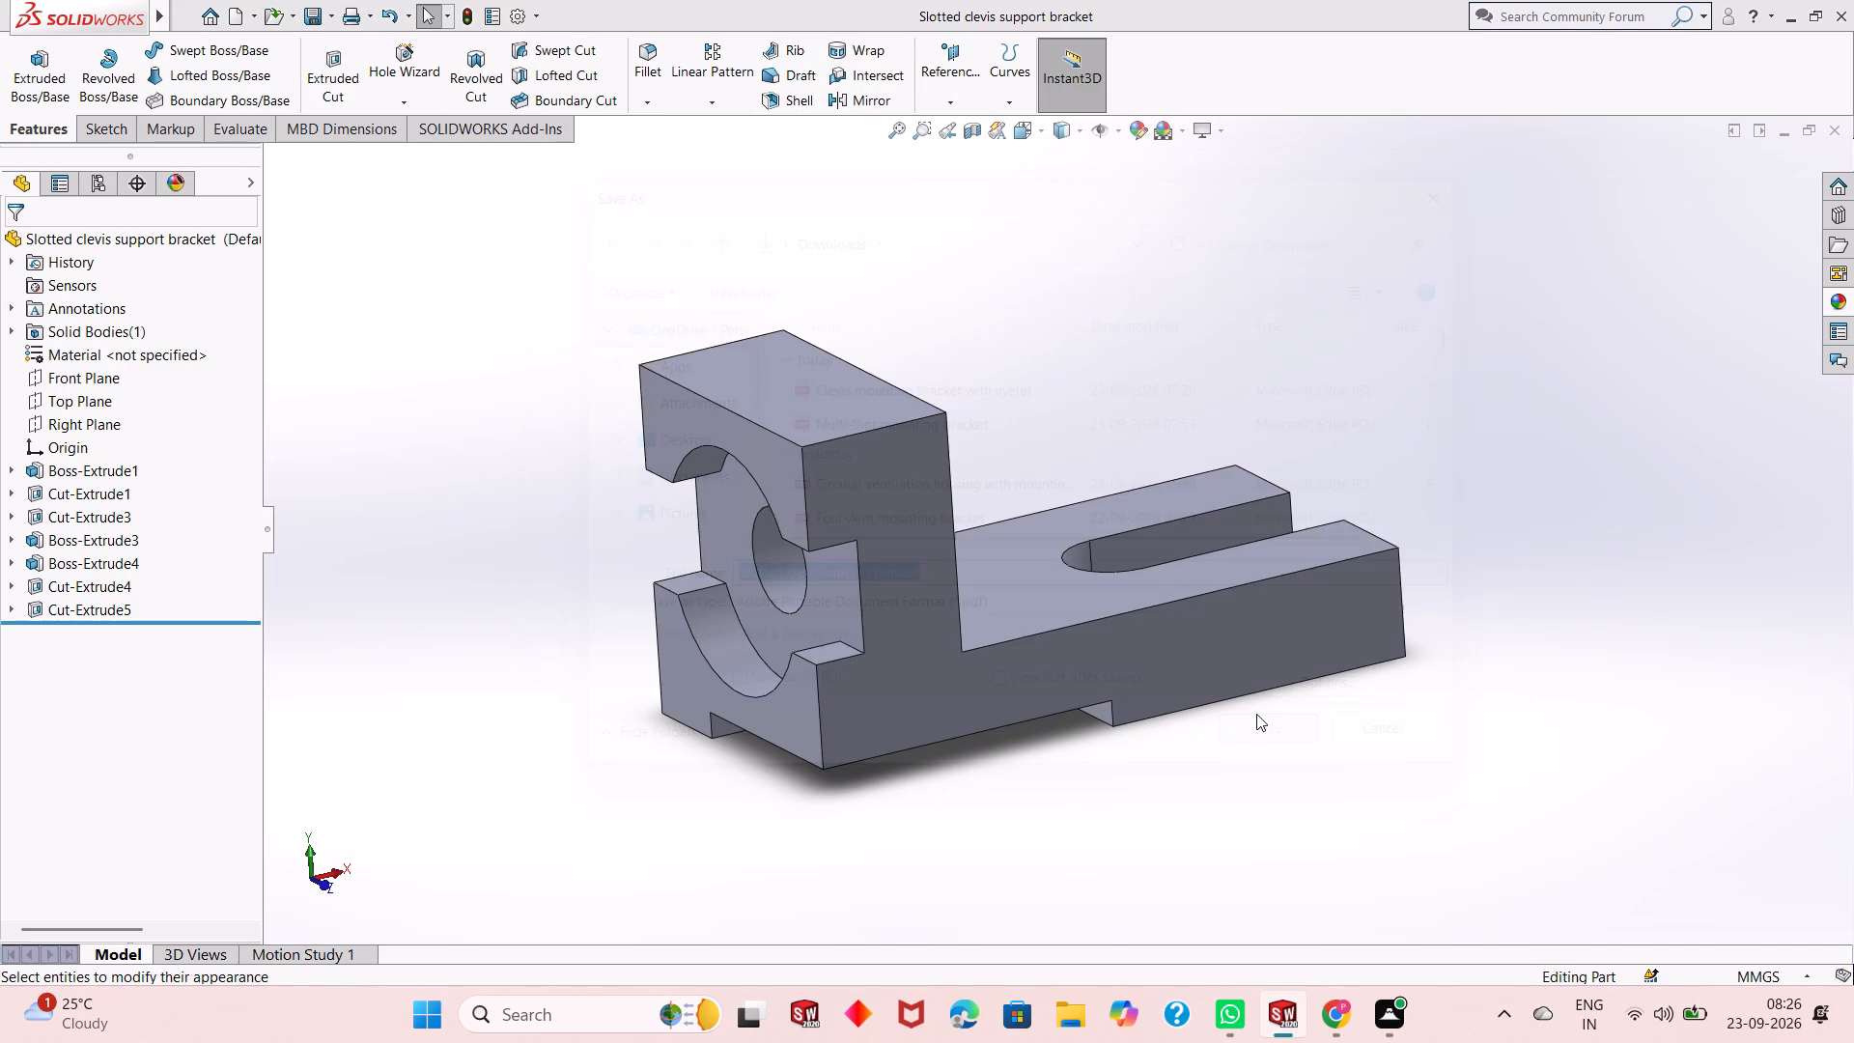